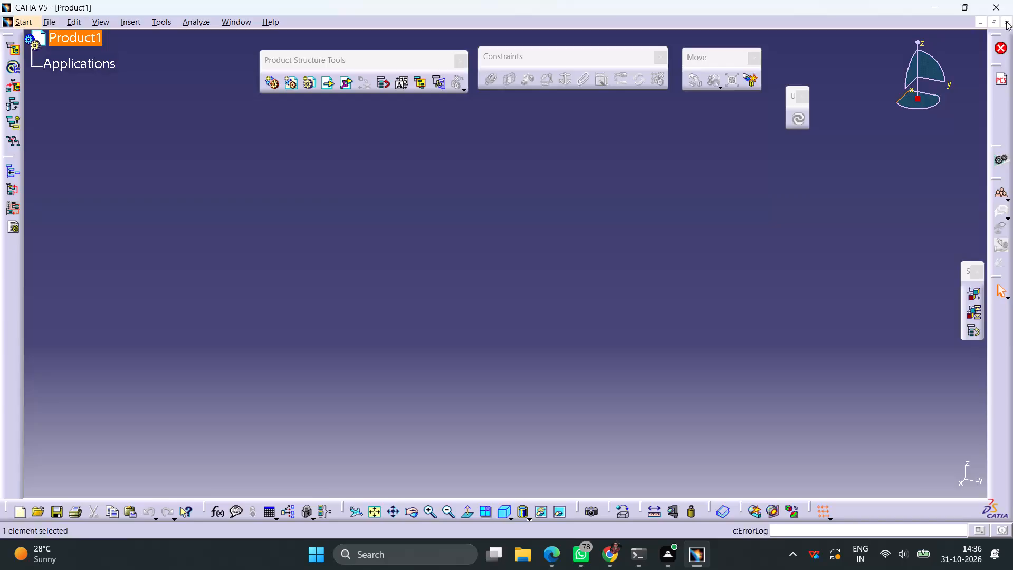
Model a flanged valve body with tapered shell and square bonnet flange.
Close the empty product and create a new mechanical design part named Part1.
left_click(1006, 21)
left_click(17, 20)
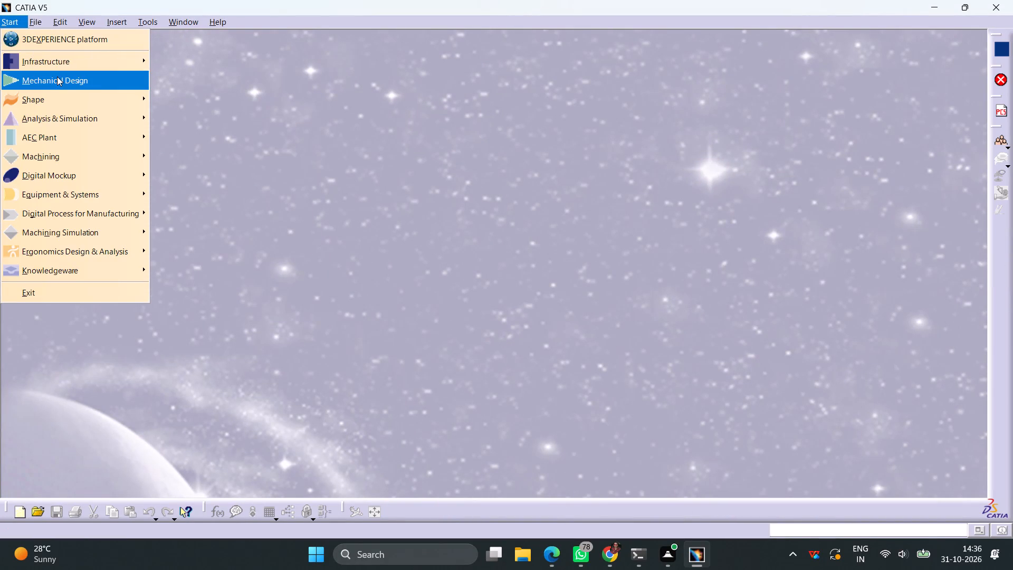
left_click(57, 78)
left_click(167, 77)
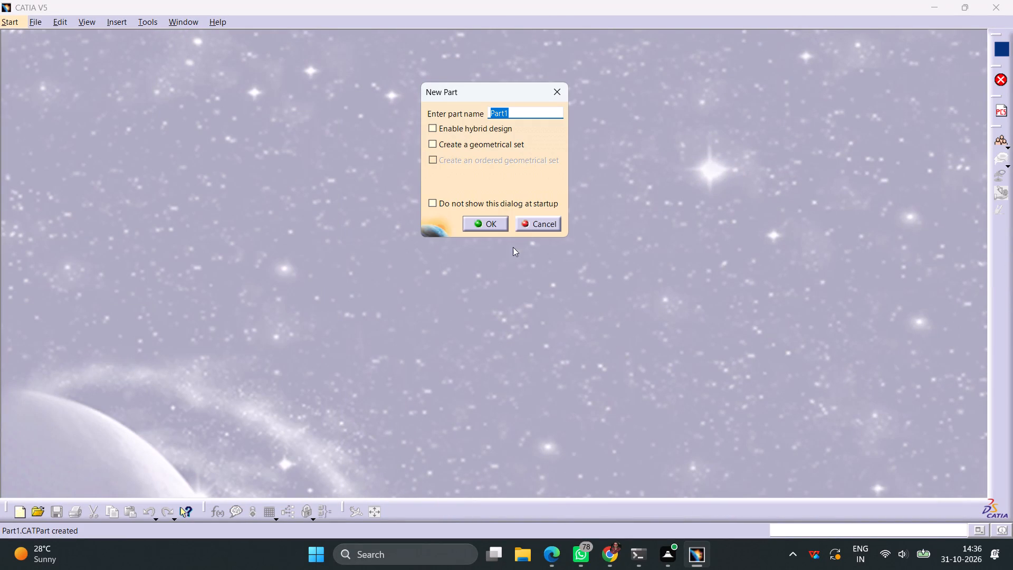
left_click(496, 225)
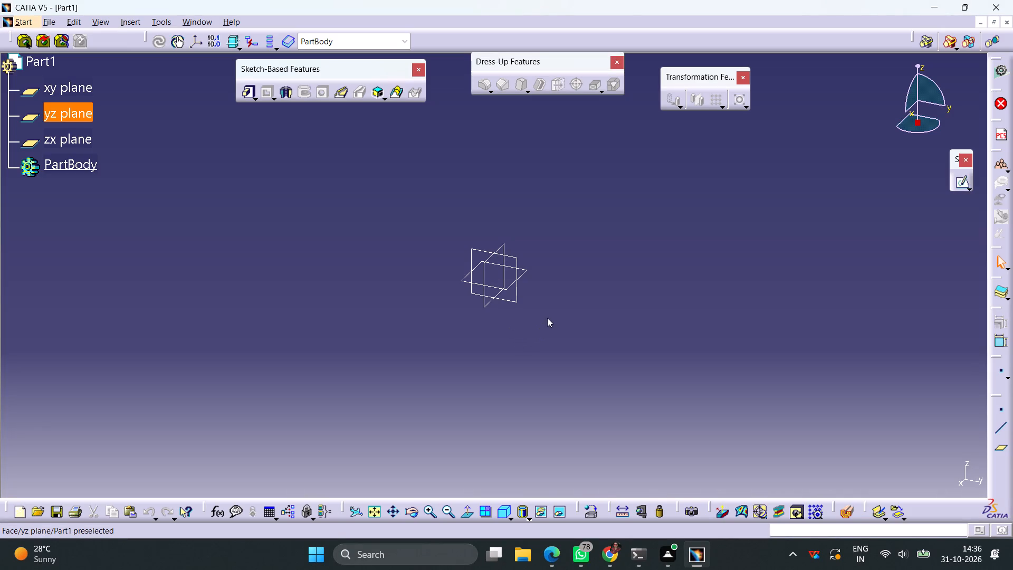
Open a new sketch on the yz plane.
left_click(519, 293)
left_click(957, 183)
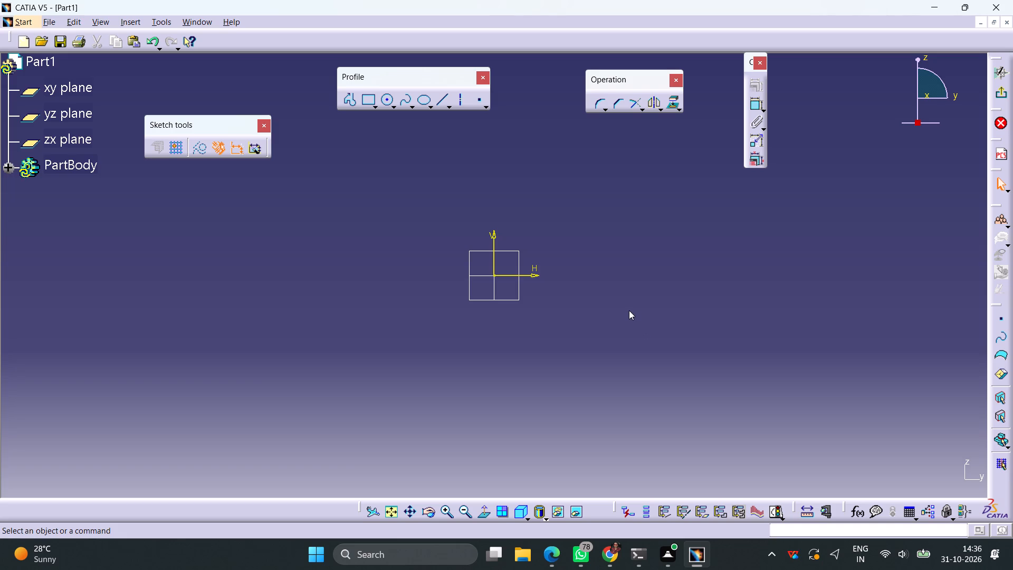
Sketch a downward-sloping line about 44 mm long, starting on the H axis about 7.6 mm from the origin on the positive side.
left_click(438, 105)
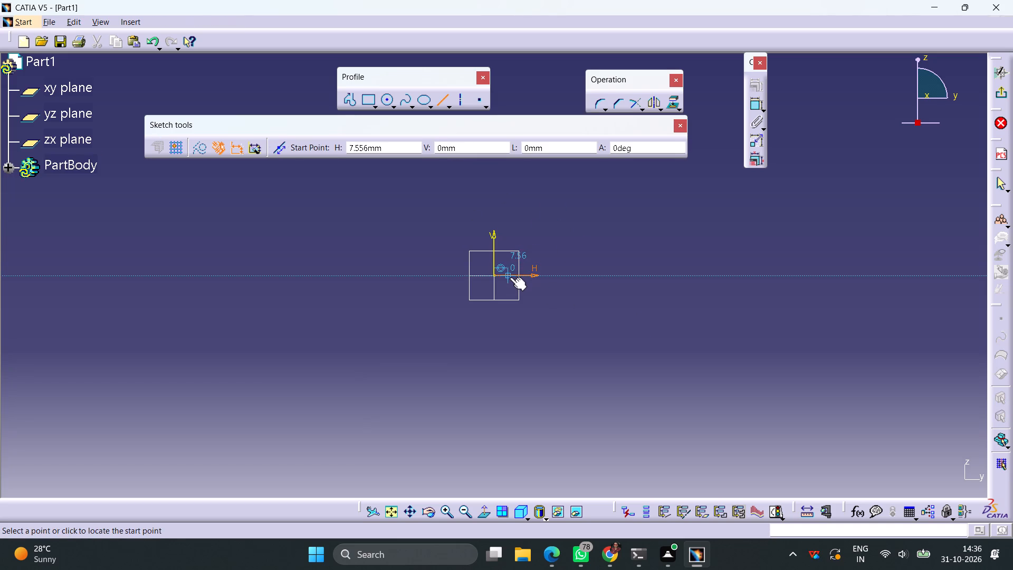
left_click(510, 277)
left_click(585, 307)
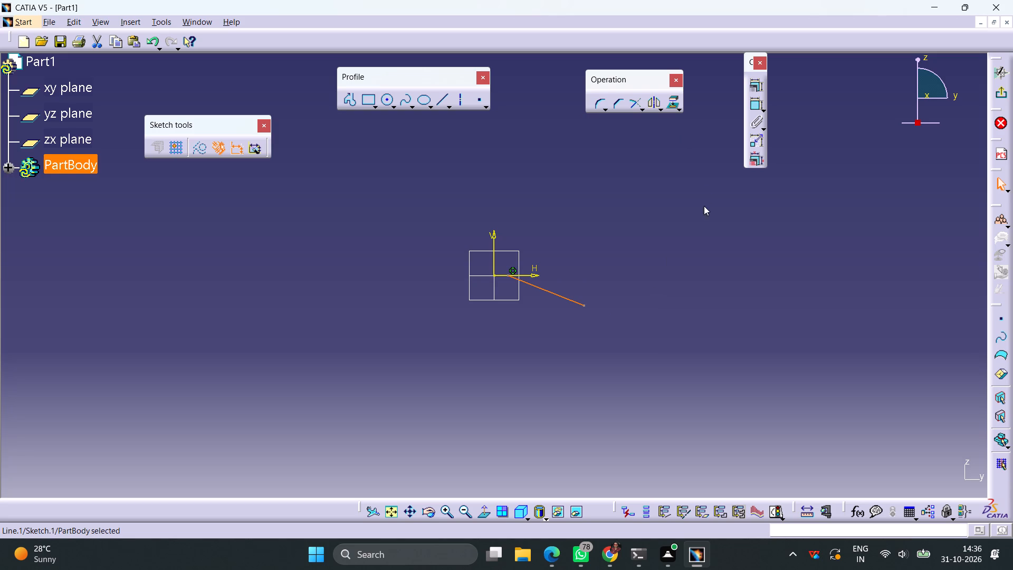
Constrain the angle between the sloping line and the H axis to 10 degrees.
left_click(751, 107)
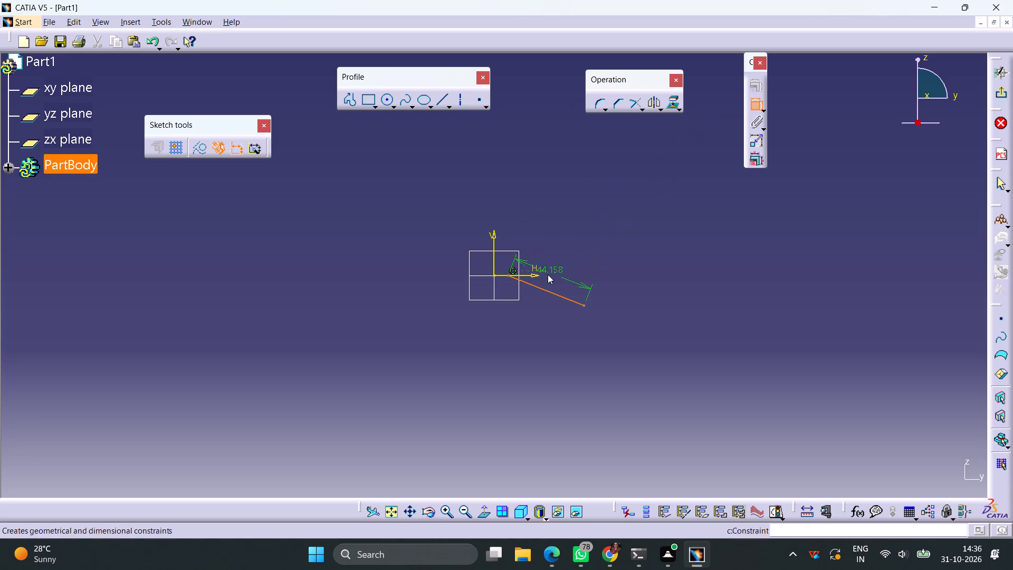
left_click(528, 274)
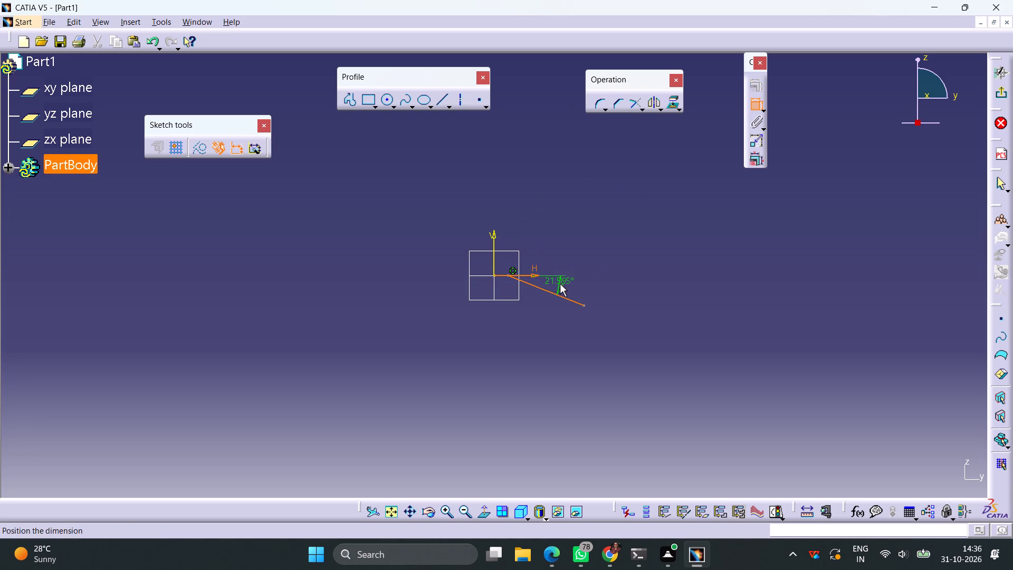
left_click(560, 284)
double_click(560, 283)
double_click(560, 283)
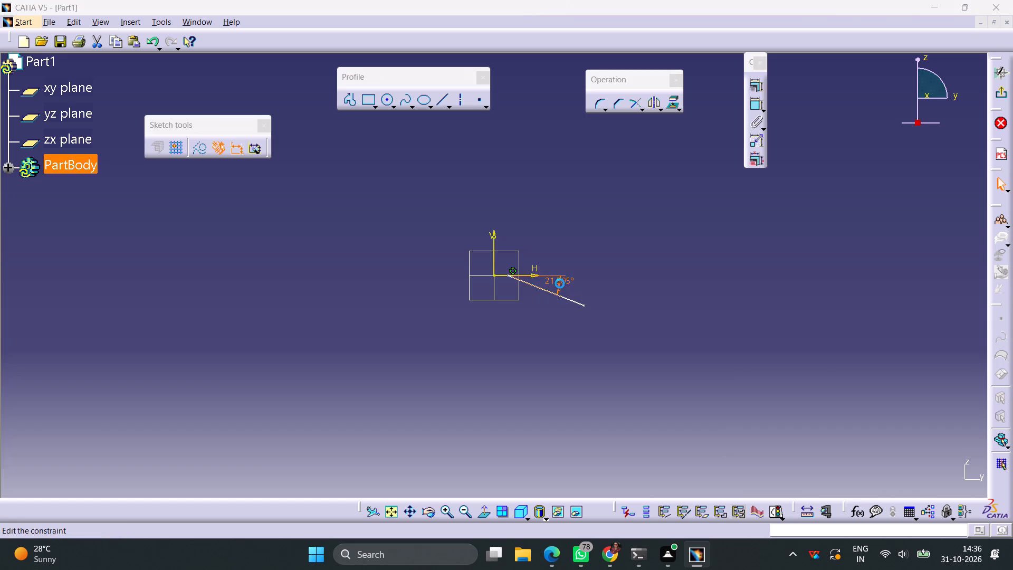
type("10")
key("Return")
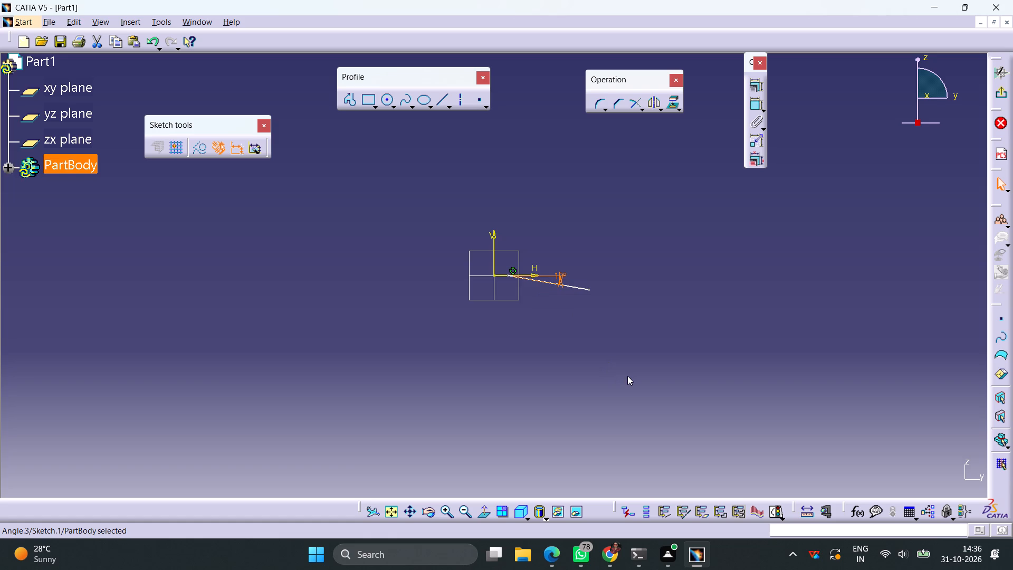
left_click(557, 348)
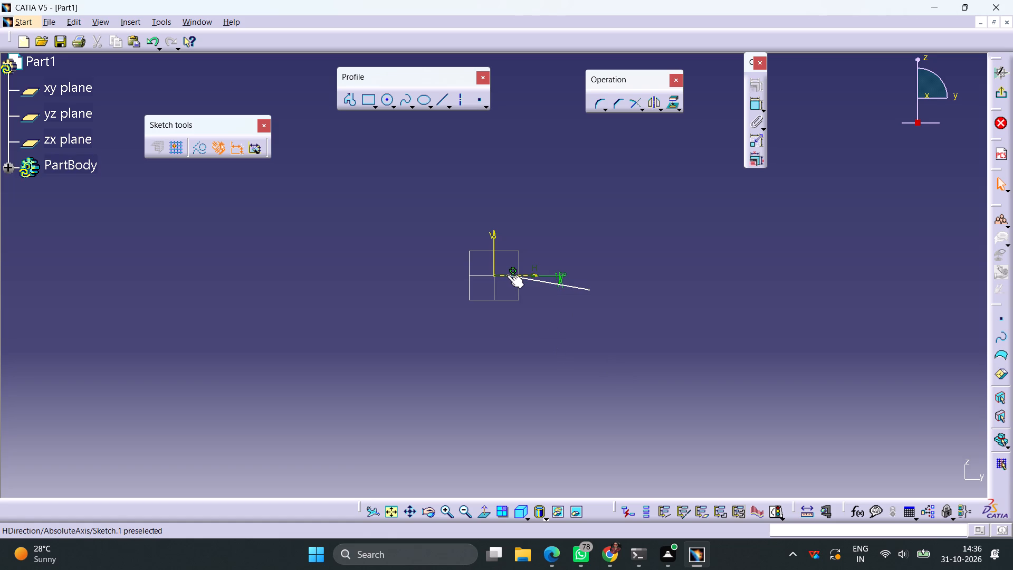
Dimension the sloping line's inner endpoint from the V axis and set the distance to 48/2 (24 mm).
middle_click_drag(508, 310, 523, 224, "ctrl")
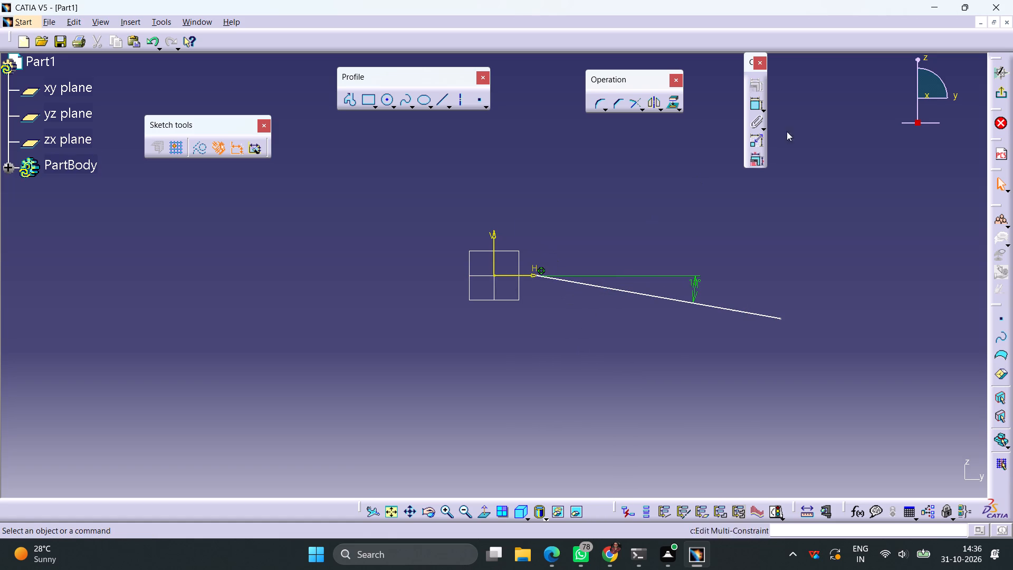
left_click(753, 104)
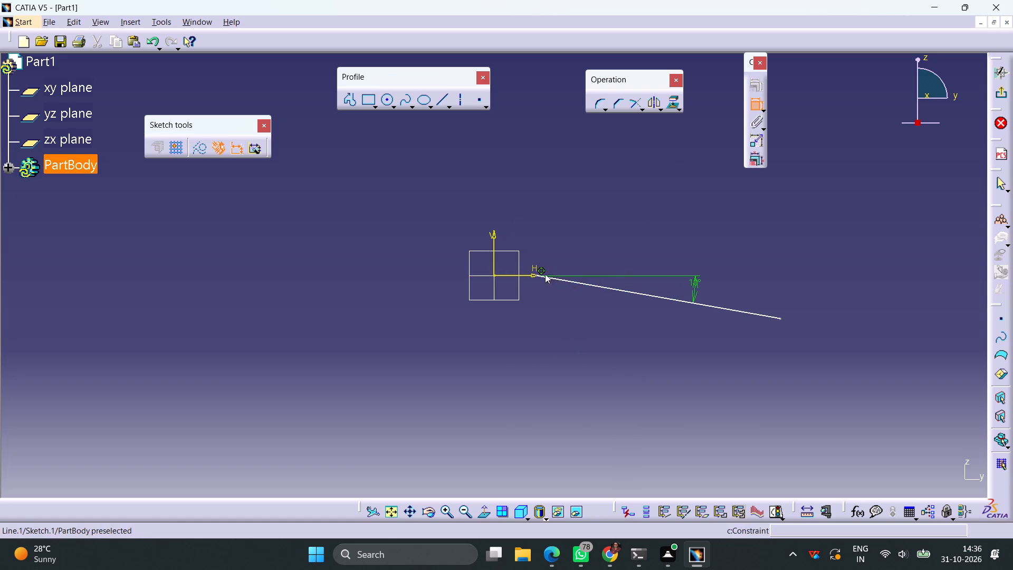
left_click(538, 274)
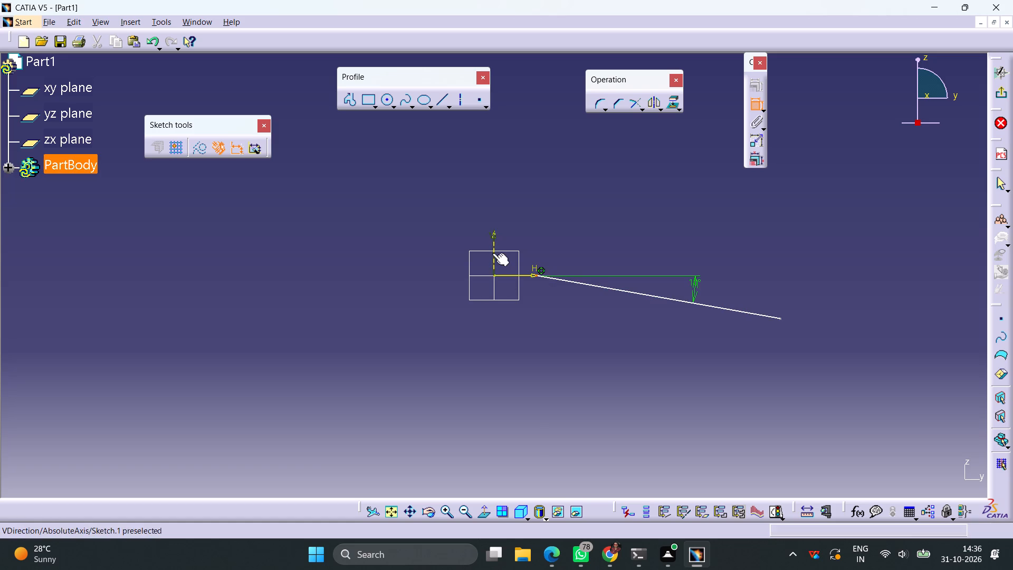
left_click(492, 253)
left_click(519, 240)
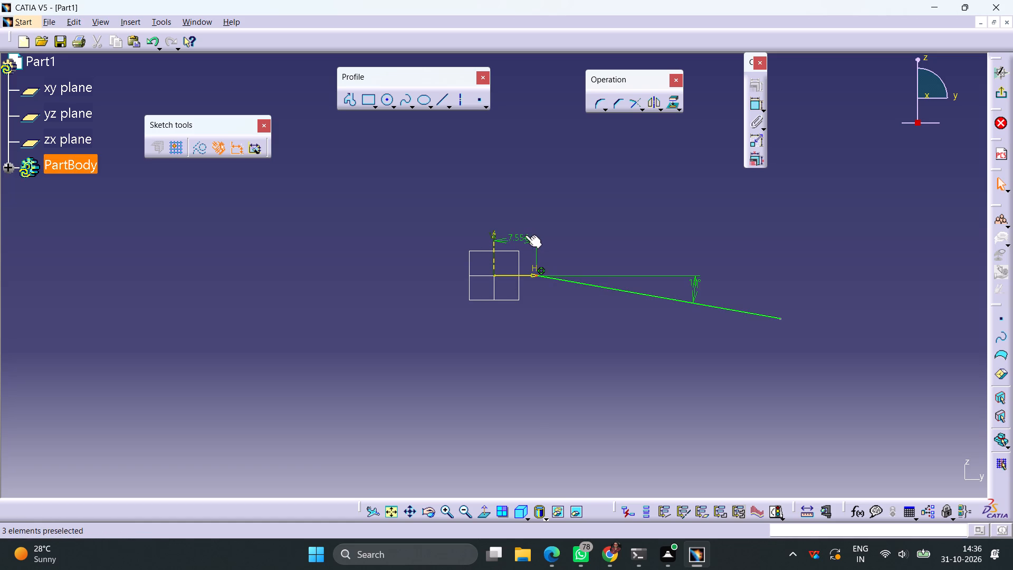
double_click(525, 235)
type("482")
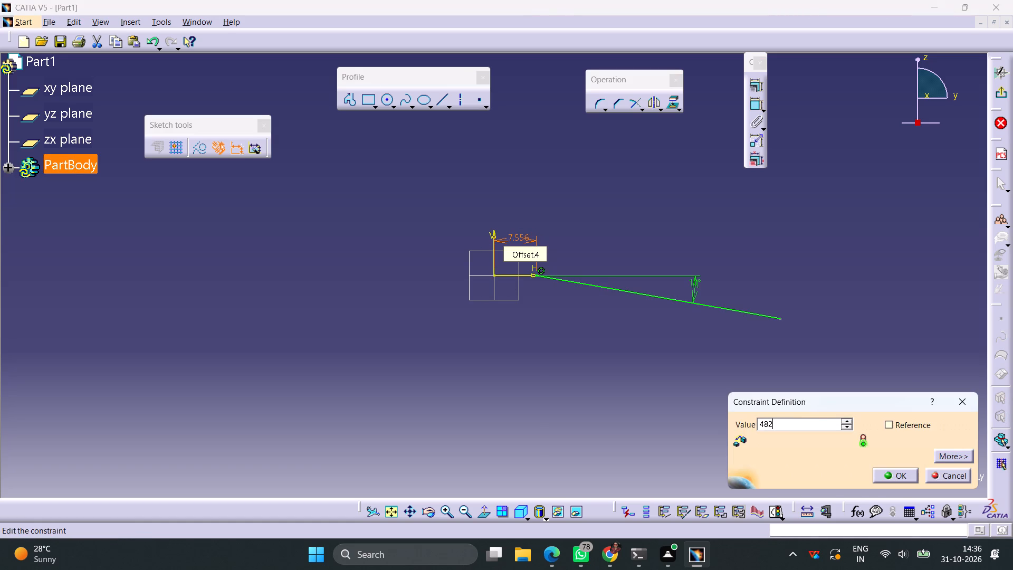
key("BackSpace")
type("/2")
key("Return")
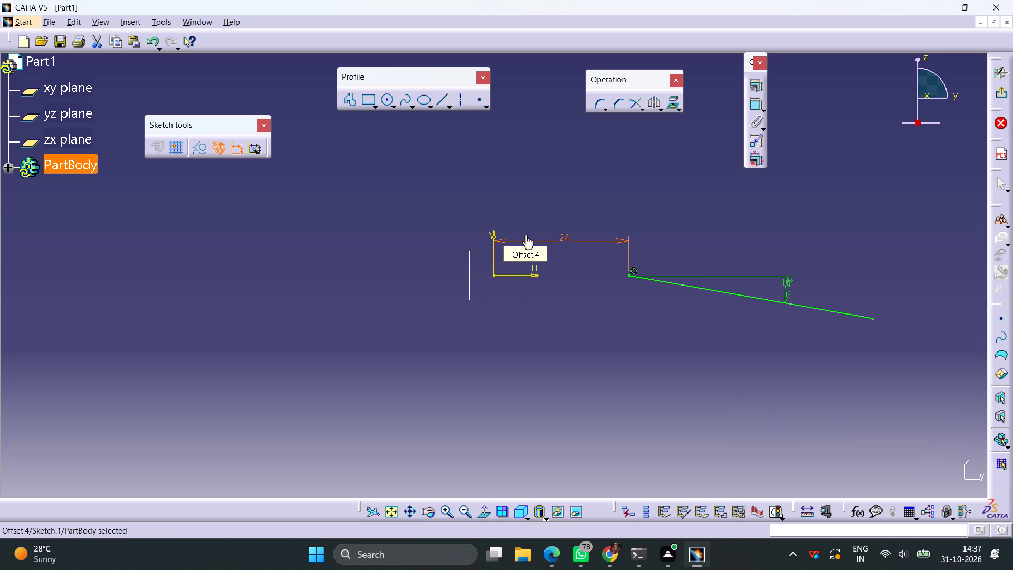
Dimension the sloping line's outer endpoint from the V axis and set the distance to 164 mm.
middle_click_drag(633, 316, 618, 353, "ctrl")
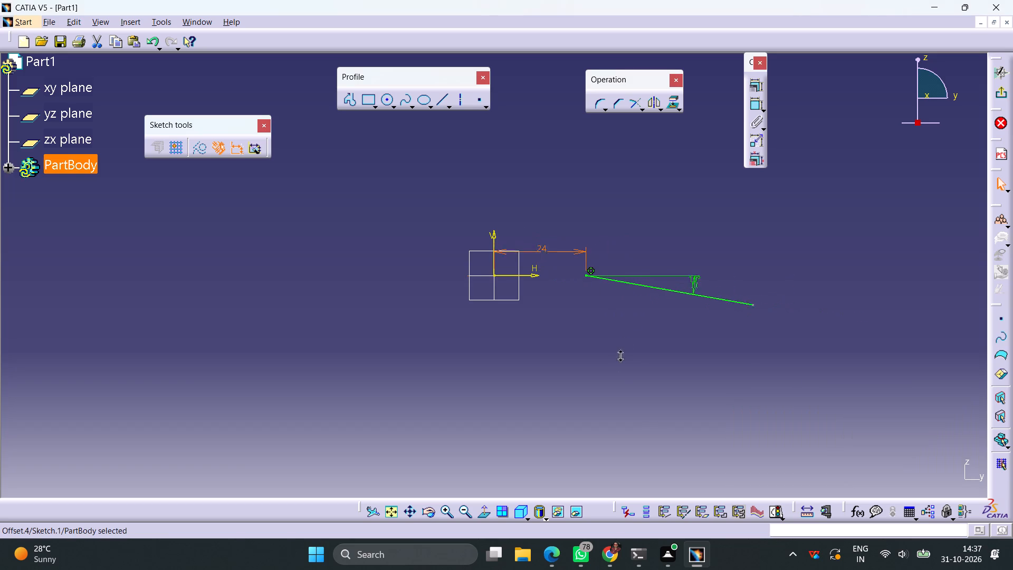
middle_click_drag(618, 353, 614, 373, "ctrl")
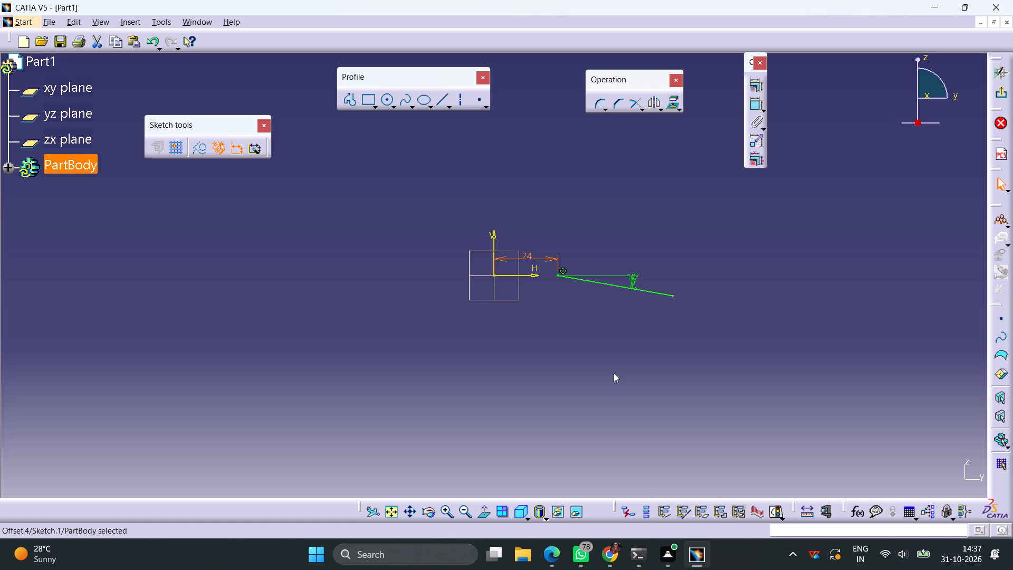
left_click(673, 294)
left_click(703, 288)
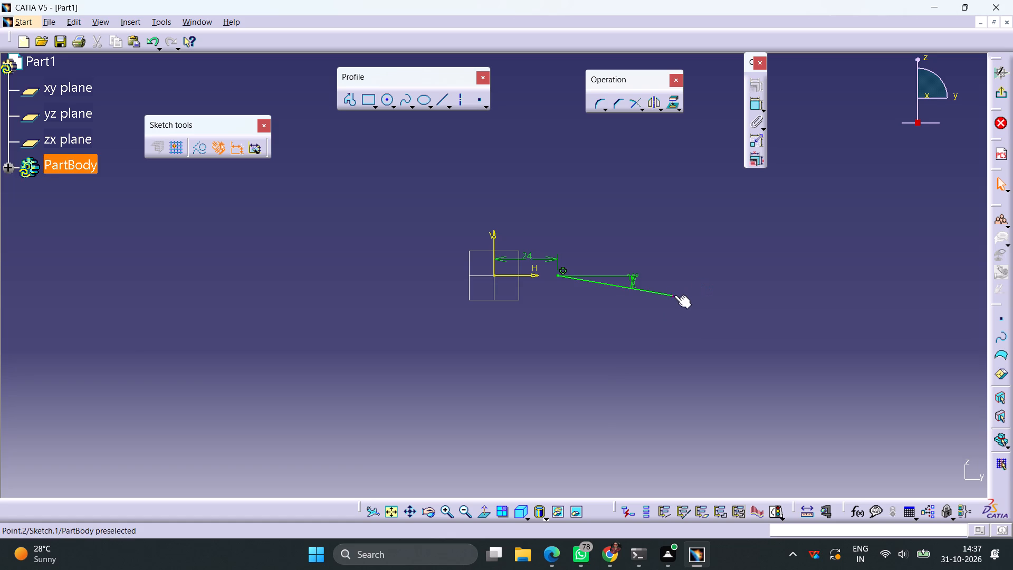
left_click(674, 295)
left_click(757, 101)
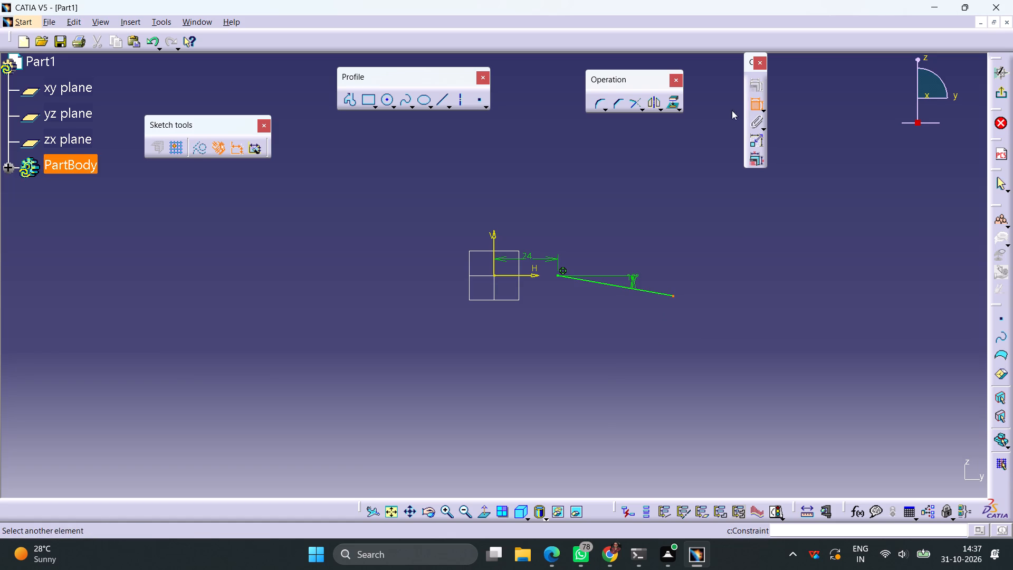
left_click(491, 243)
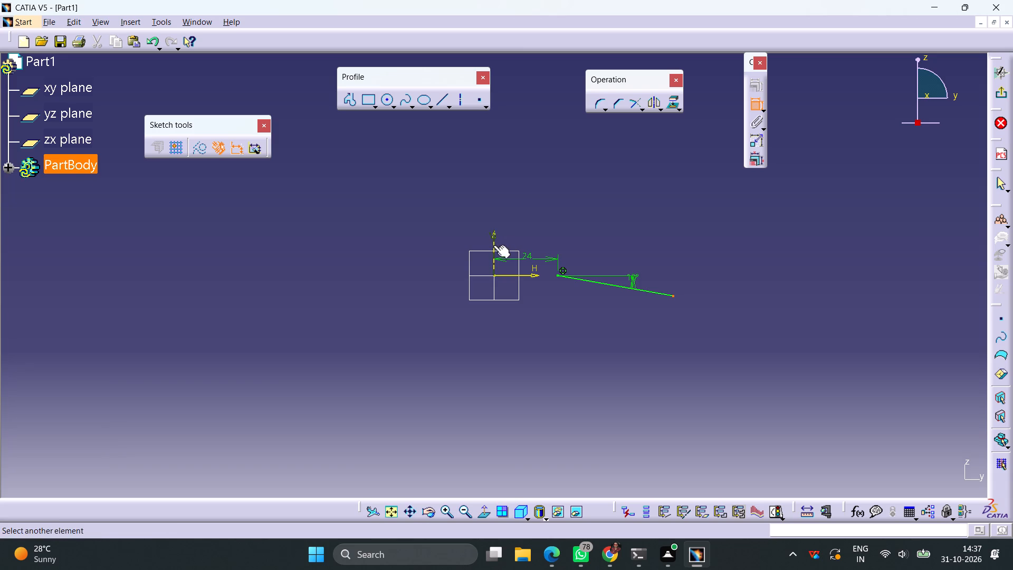
left_click(493, 246)
left_click(598, 227)
double_click(592, 223)
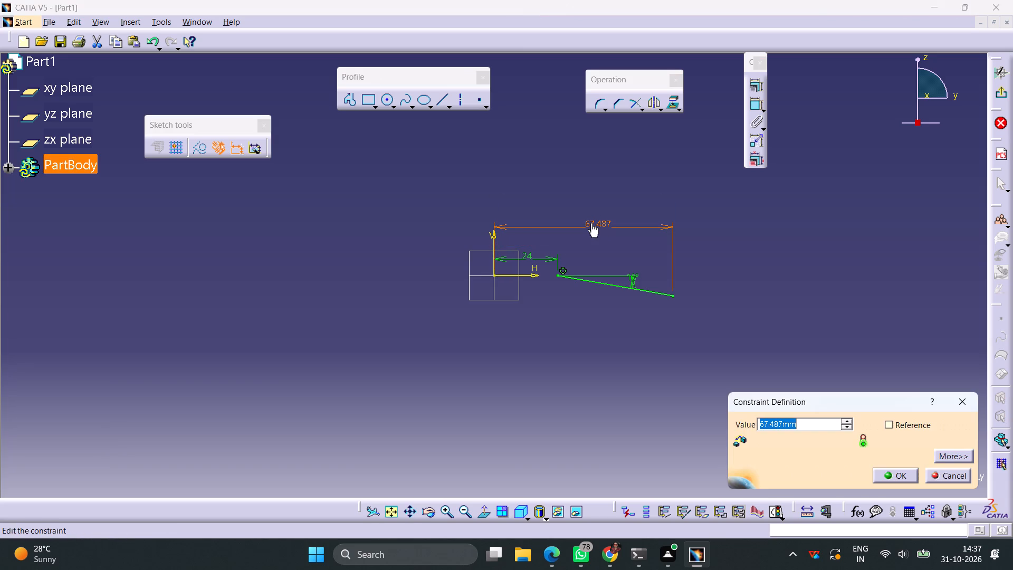
type("164")
key("Return")
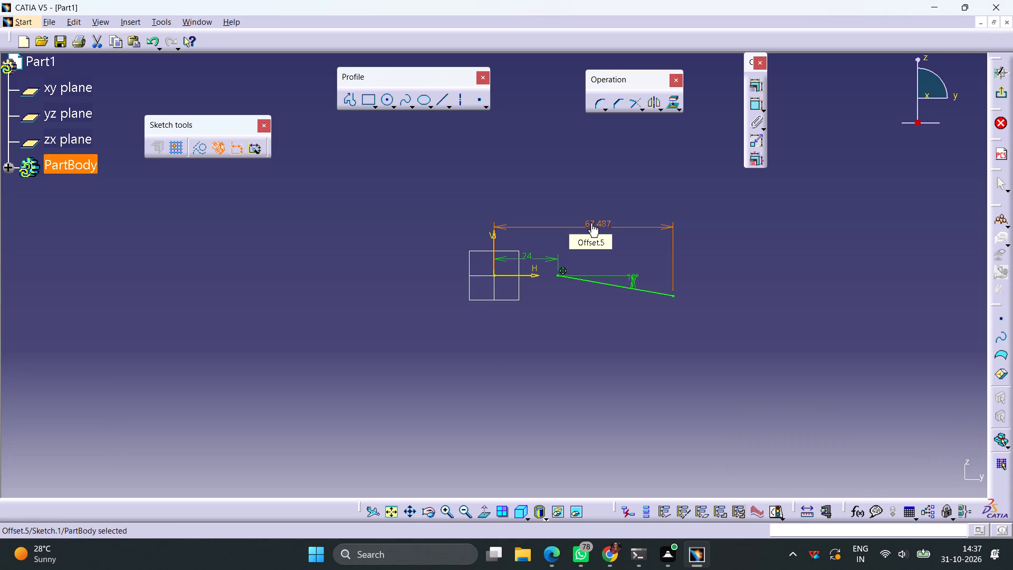
Mirror the sloping line about the V axis.
middle_click_drag(604, 298, 601, 323, "ctrl")
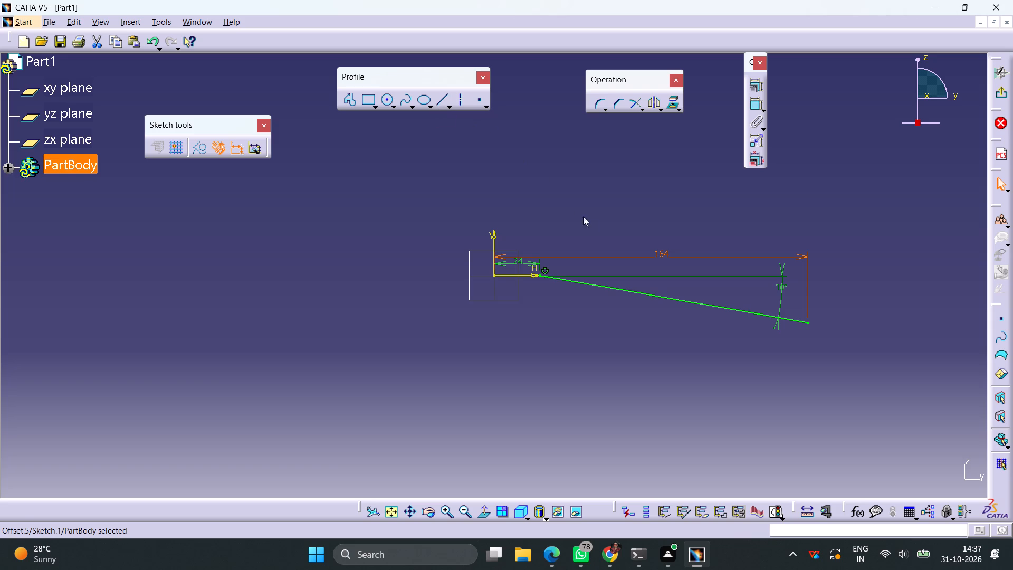
left_click(609, 289)
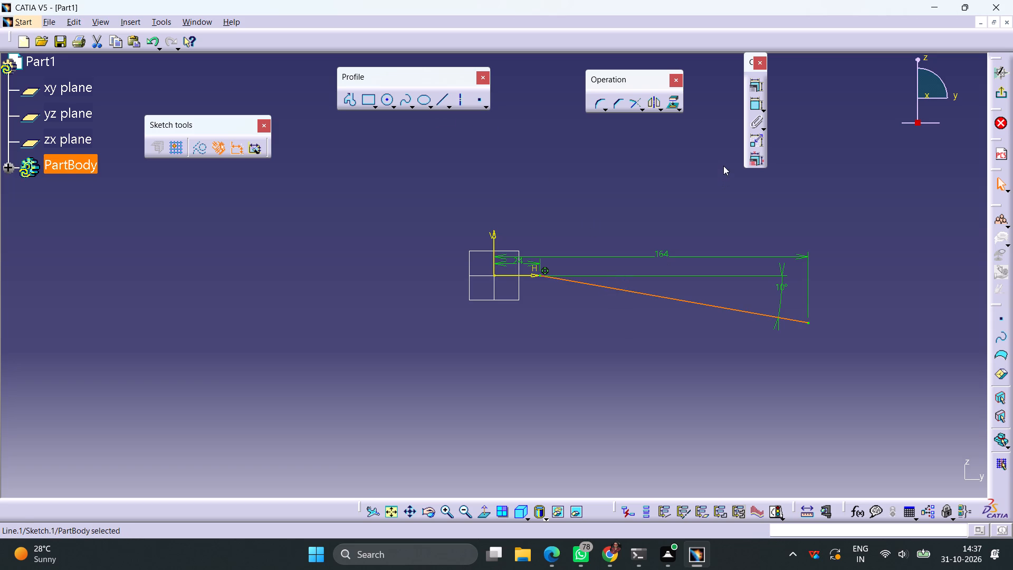
left_click(651, 106)
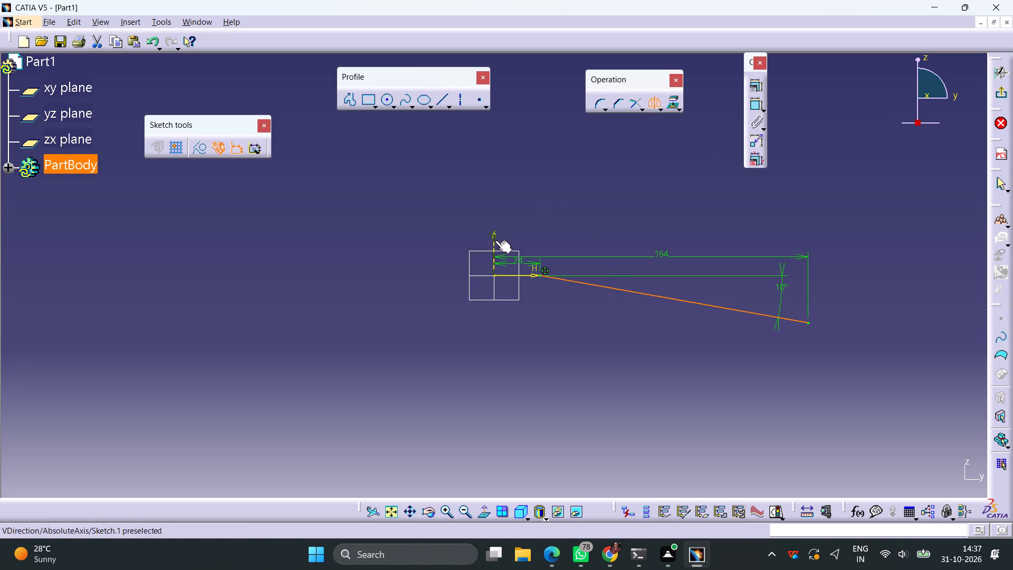
left_click(495, 240)
Draw a horizontal line along the H axis connecting the inner endpoints of the two sloping lines.
left_click(438, 104)
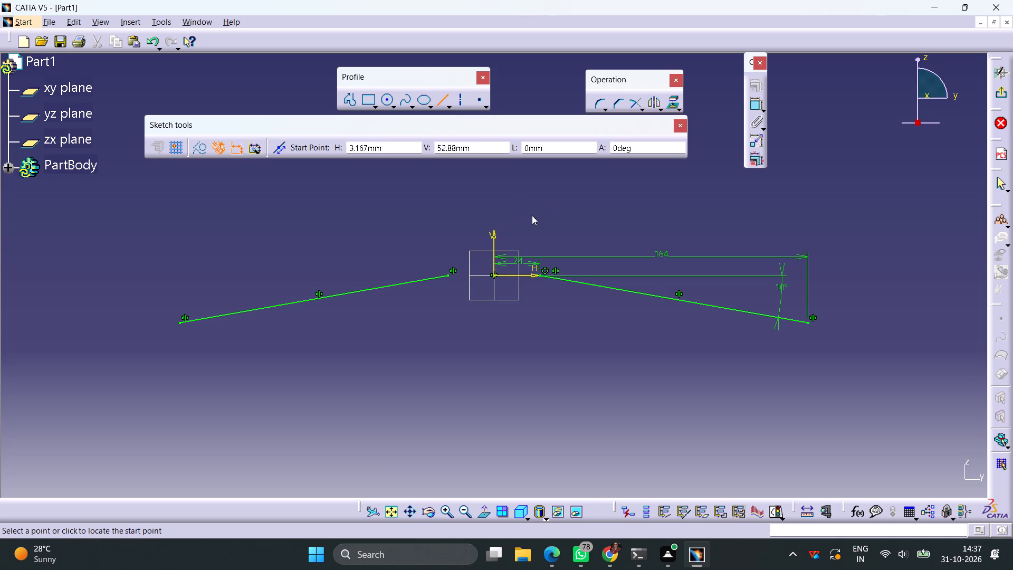
left_click(448, 276)
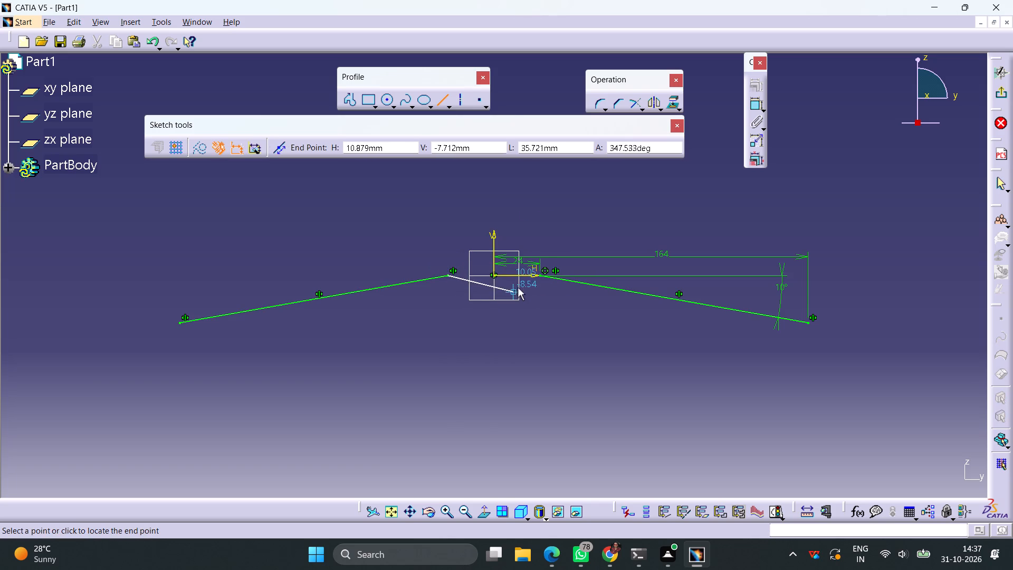
left_click(540, 275)
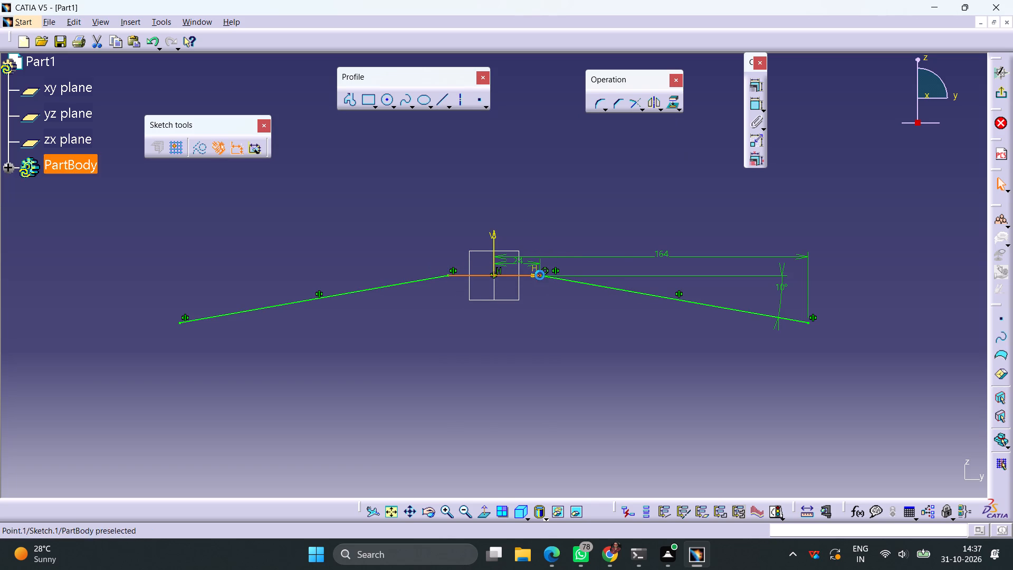
left_click(619, 172)
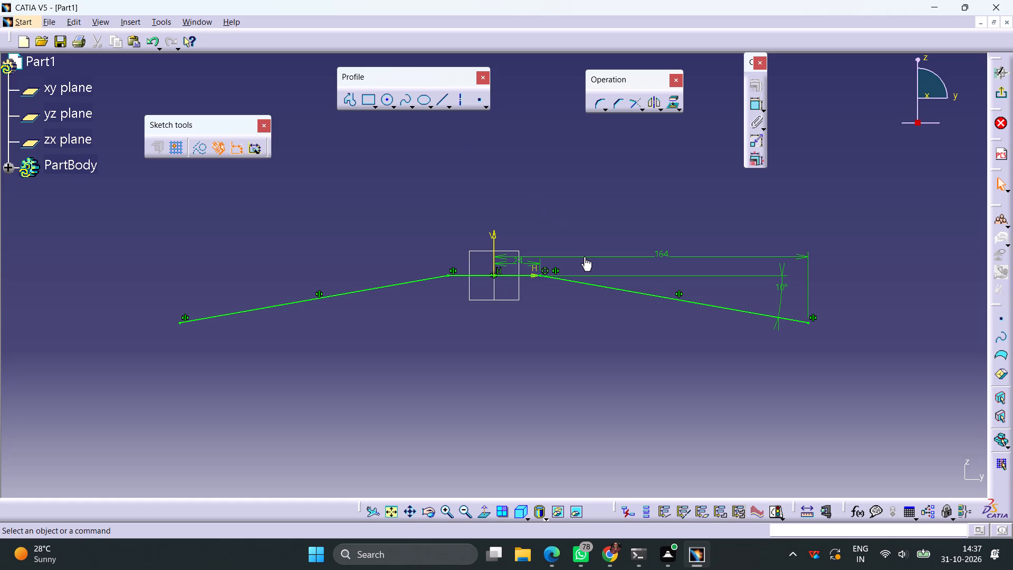
Draw a symmetrical horizontal line about 33 mm long, centred on the V axis about 4.5 mm below the H axis.
left_click(438, 107)
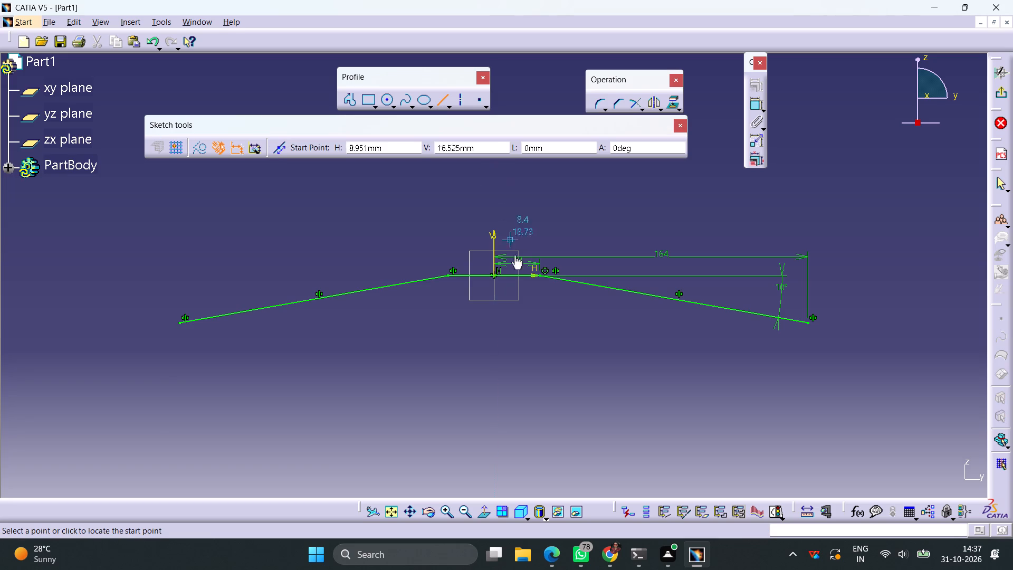
left_click(275, 148)
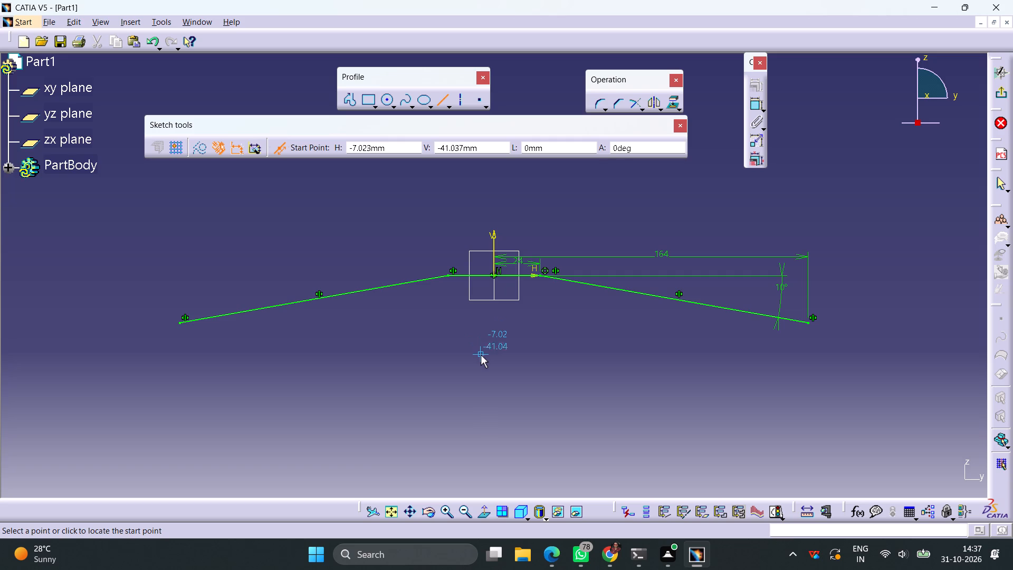
middle_click_drag(523, 341, 515, 297, "ctrl")
left_click(495, 291)
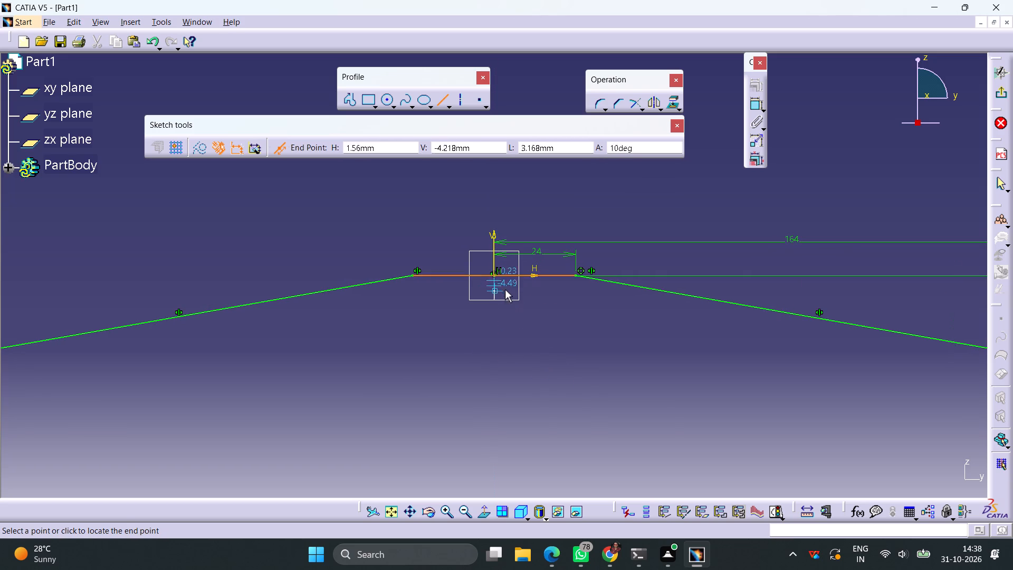
left_click(550, 289)
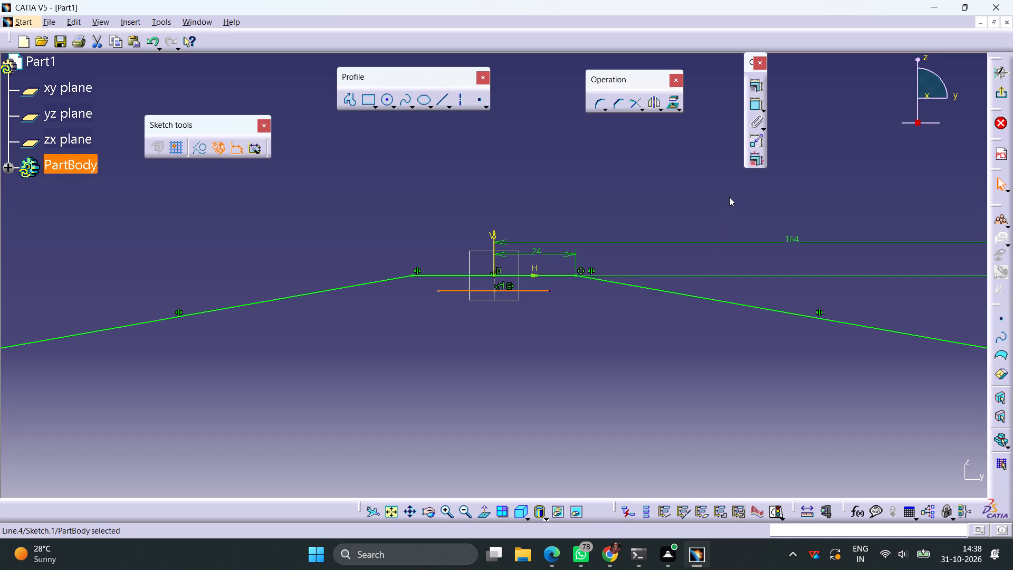
Set the sloping line's inner endpoint distance from the V axis to 55/2 (27.5 mm).
double_click(539, 255)
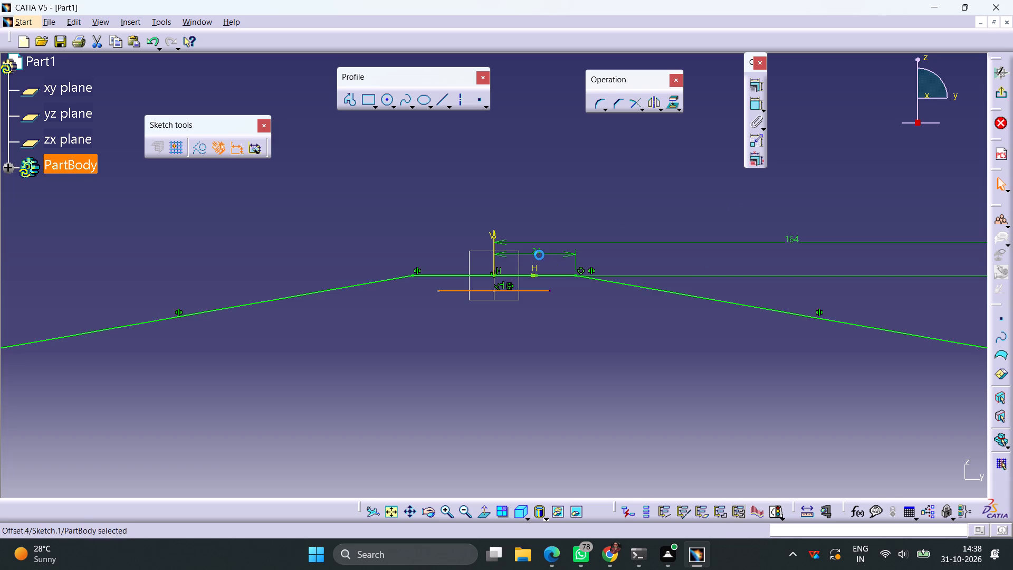
type("55/2")
key("Return")
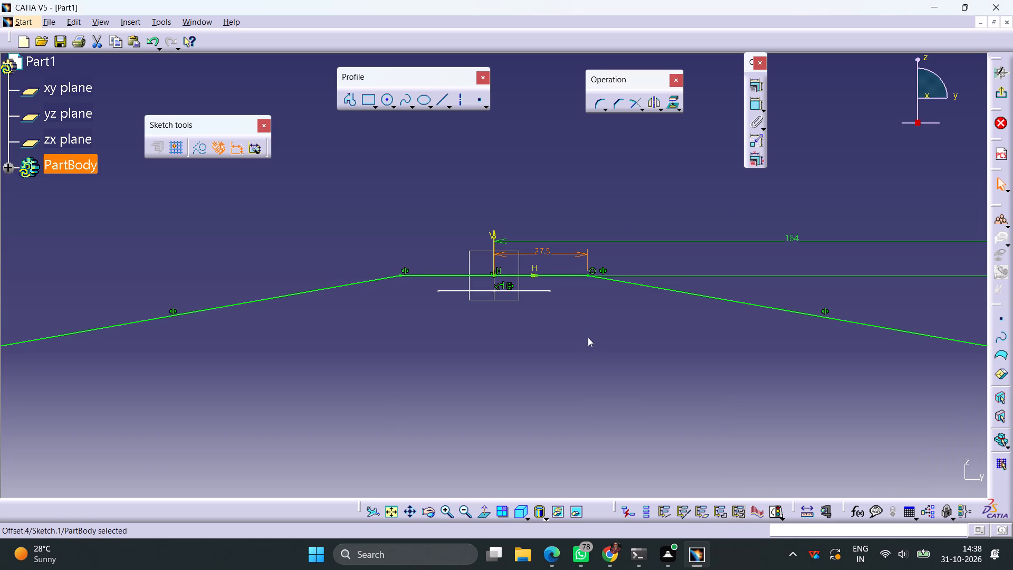
Dimension the length of the short horizontal line below the H axis and set it to 48/2 (24 mm).
left_click(529, 289)
left_click(753, 102)
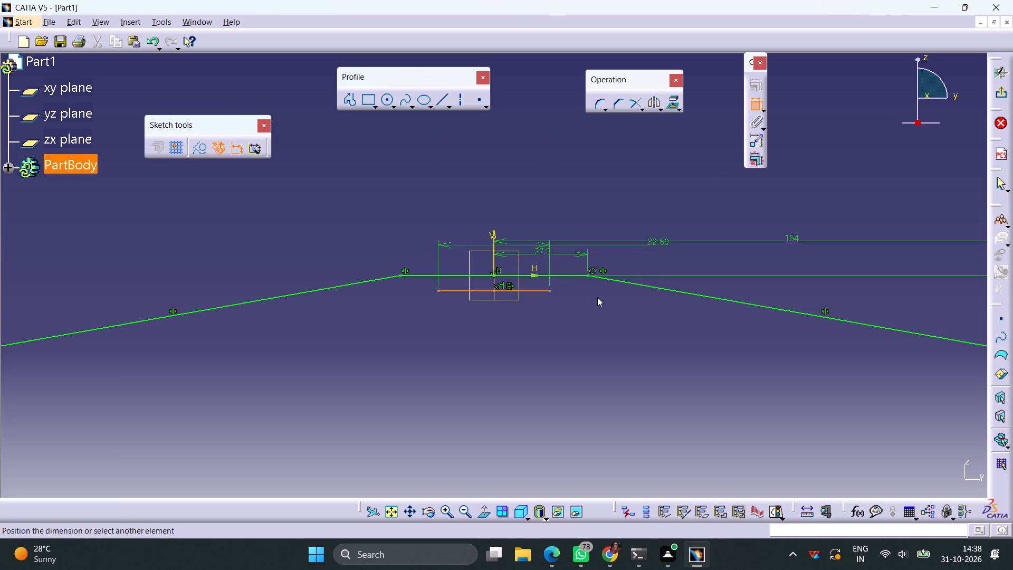
left_click(496, 357)
double_click(497, 354)
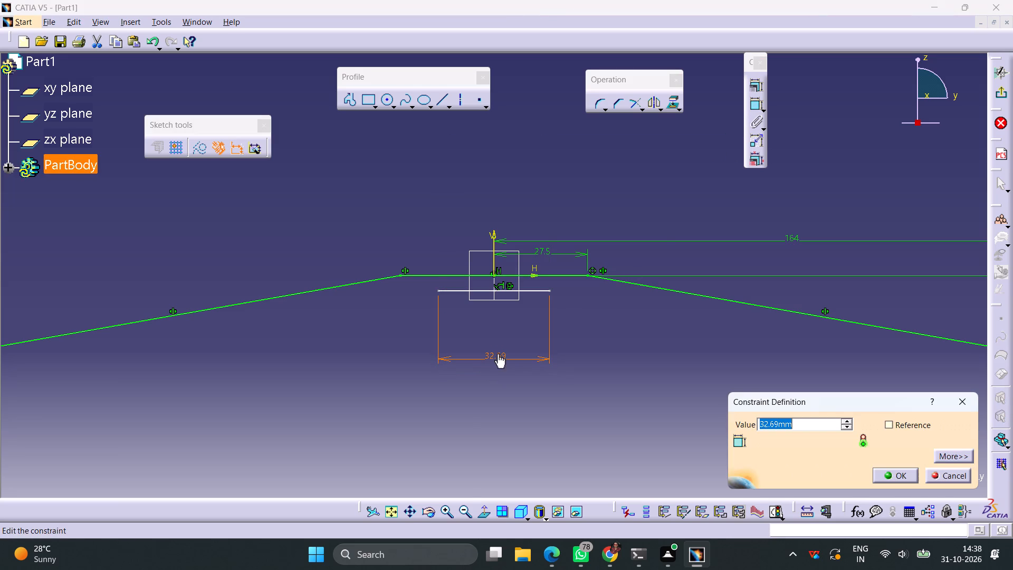
type("48/2")
key("Return")
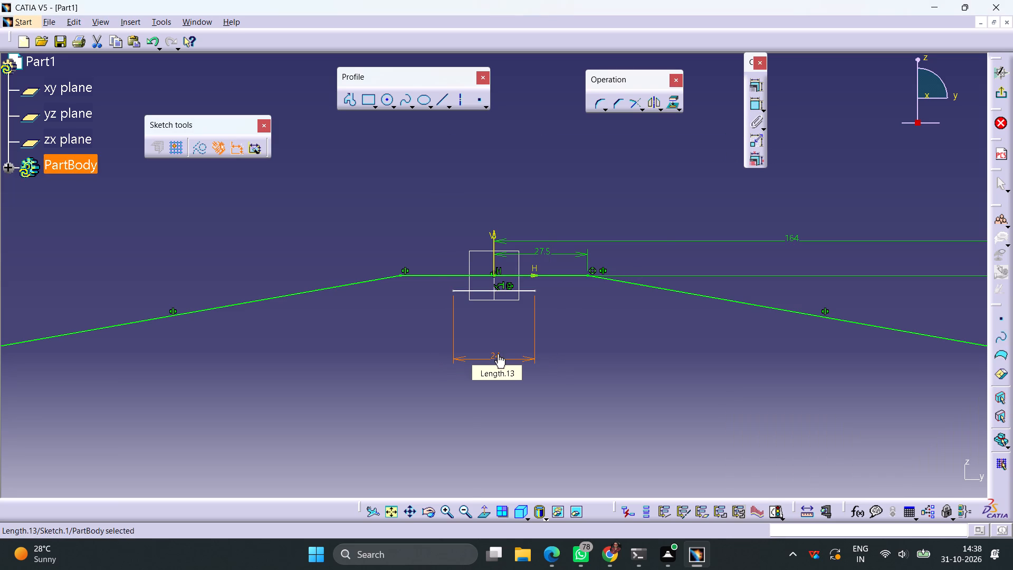
left_click(647, 317)
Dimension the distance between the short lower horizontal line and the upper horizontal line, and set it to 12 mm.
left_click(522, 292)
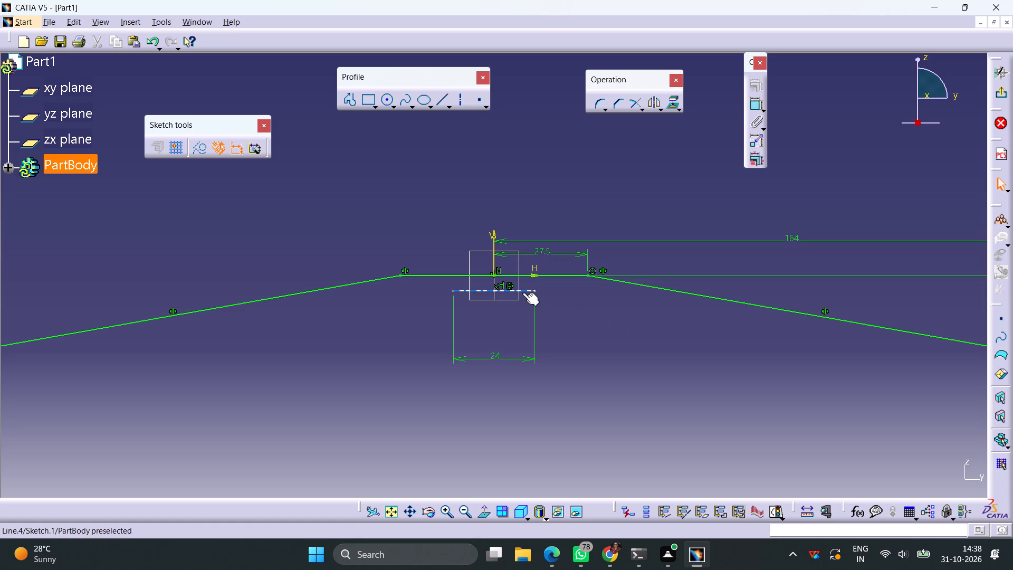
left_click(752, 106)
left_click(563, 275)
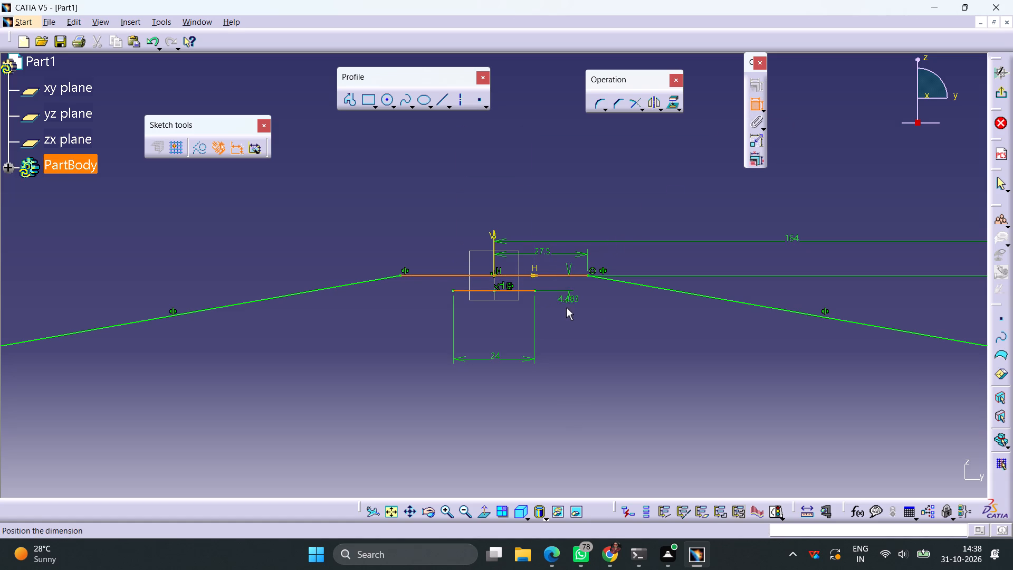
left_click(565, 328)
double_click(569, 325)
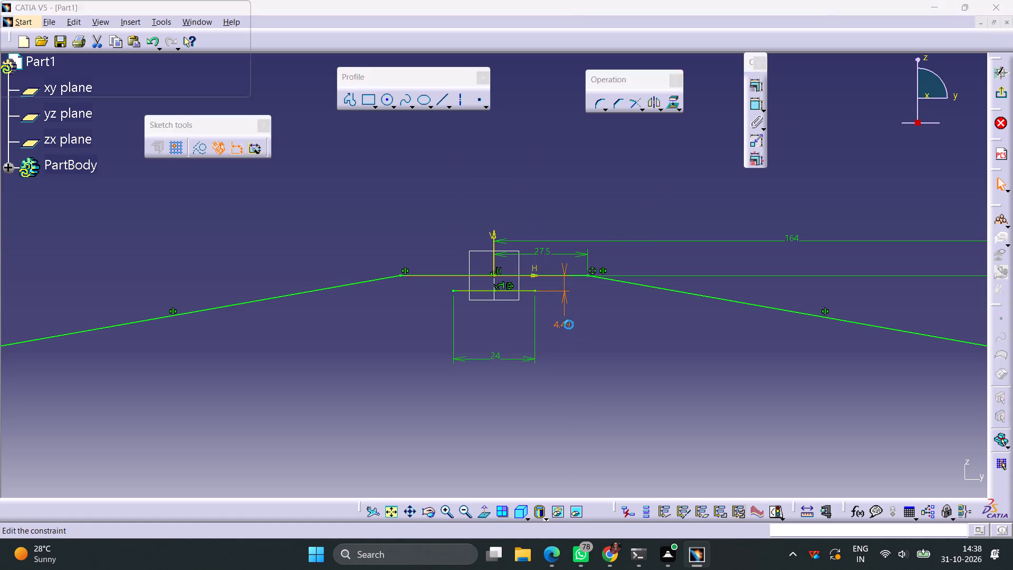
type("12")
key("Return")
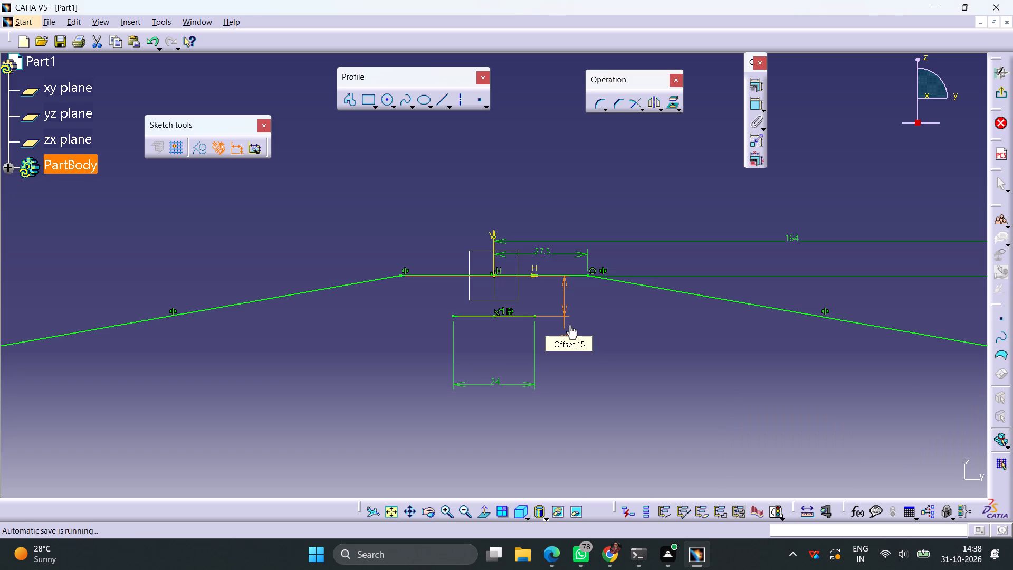
Draw a non-symmetrical line about 154 mm long from the lower line's negative-H end, parallel to the upper sloping line and ending below its outer endpoint.
middle_click_drag(634, 305, 636, 353, "ctrl")
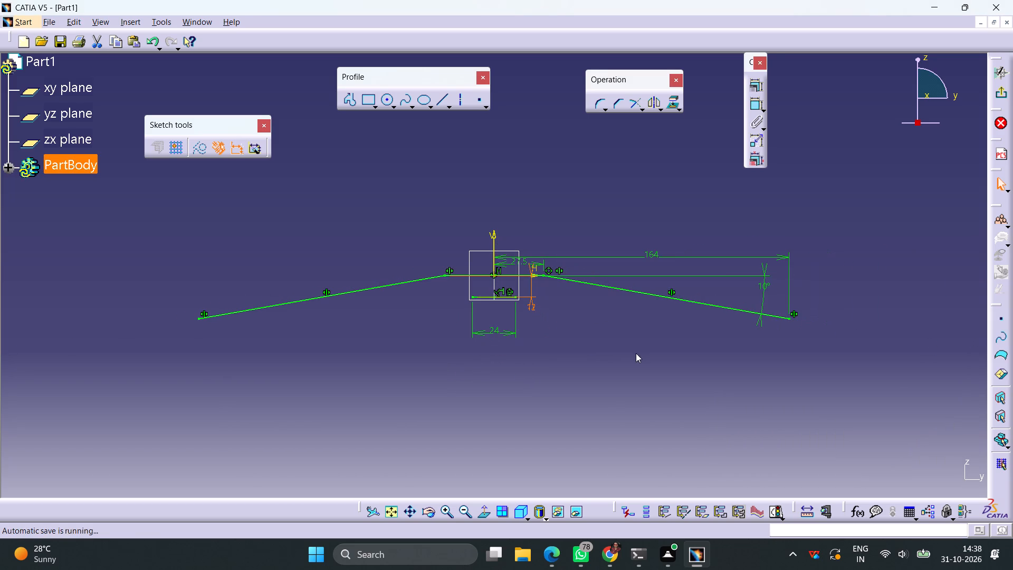
left_click(435, 105)
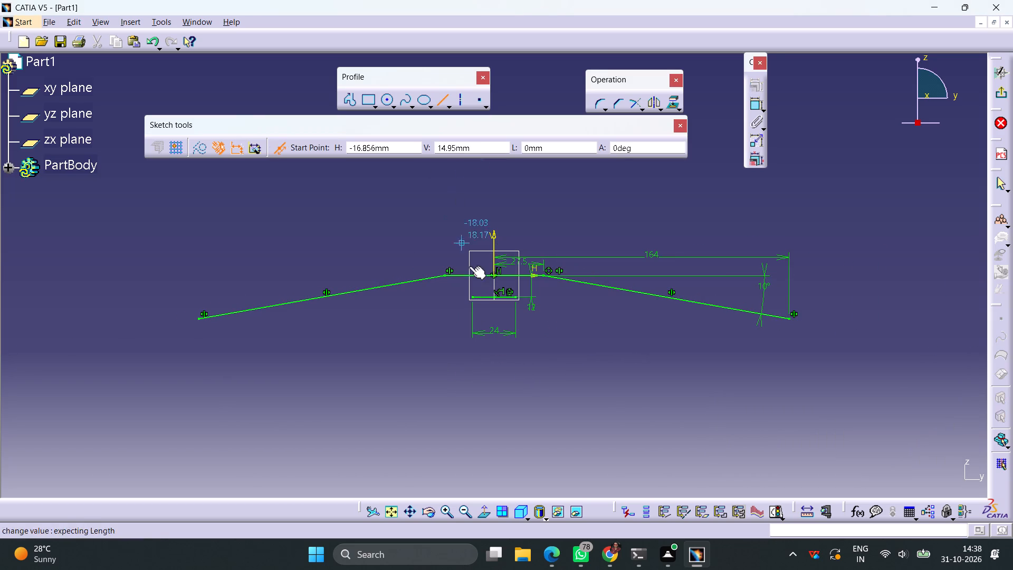
left_click(474, 296)
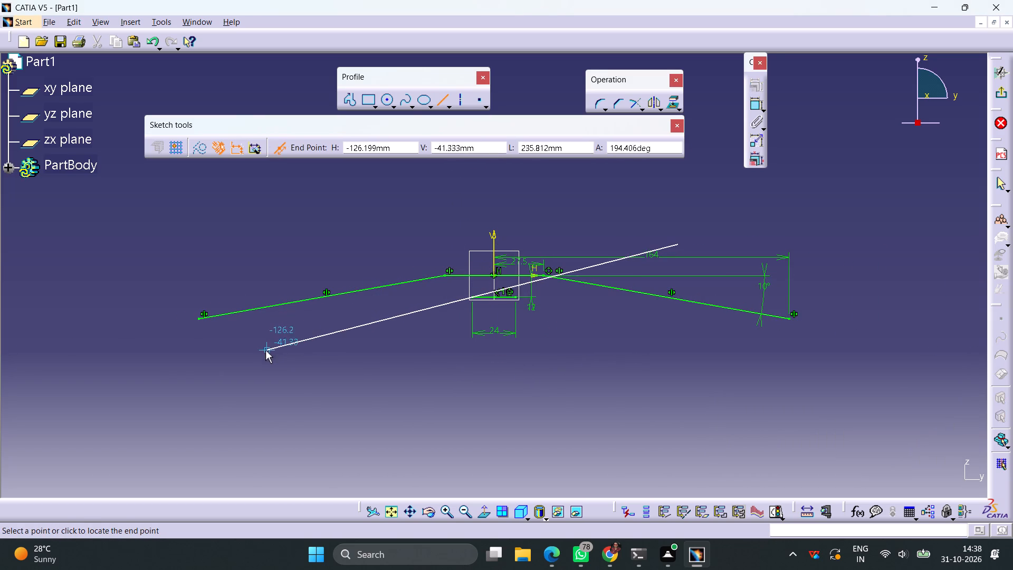
left_click(278, 154)
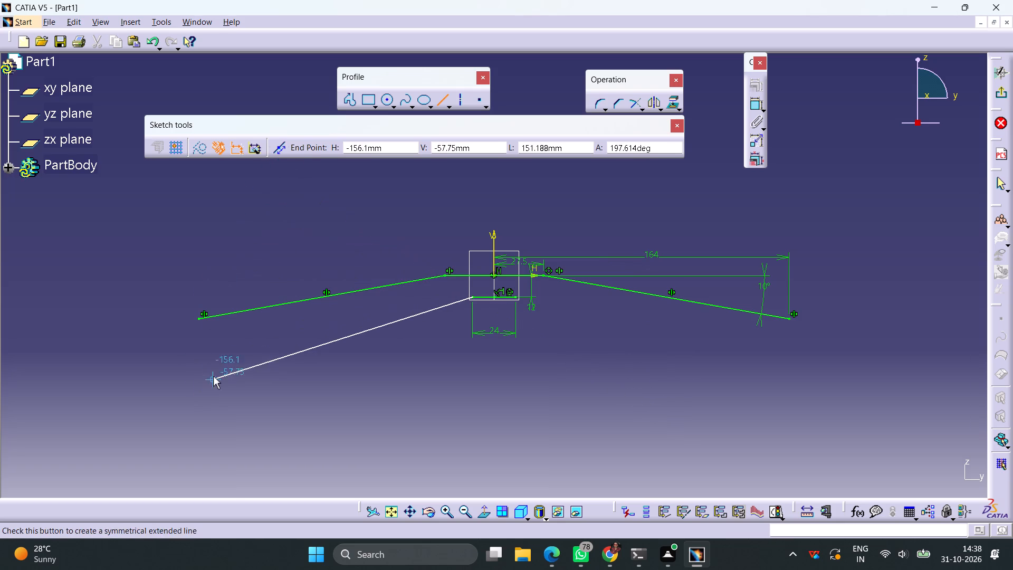
left_click(202, 345)
left_click(262, 357)
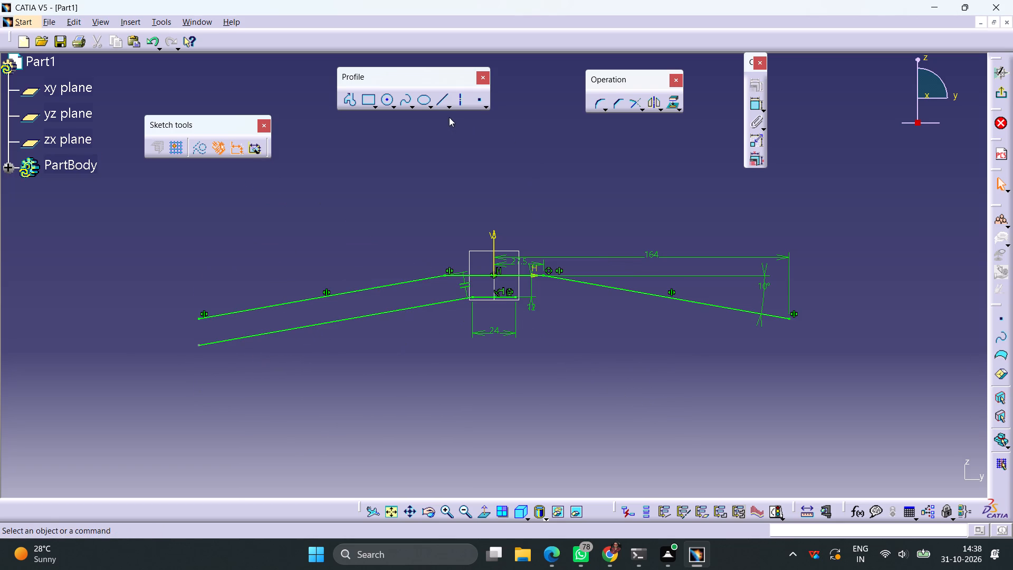
Close the profile's negative-H end with a vertical line joining the outer endpoints of the two sloping lines.
left_click(435, 106)
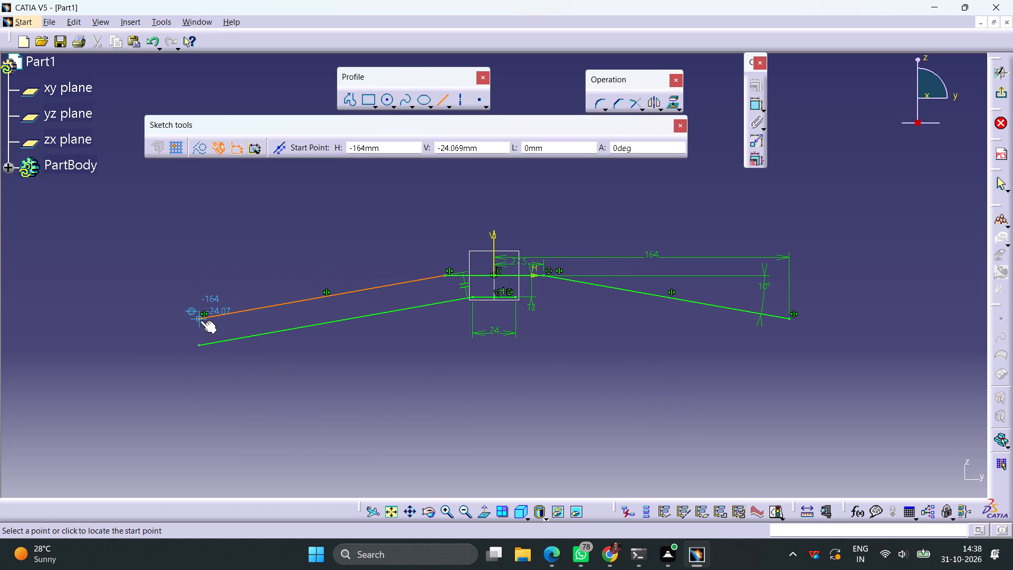
left_click(200, 320)
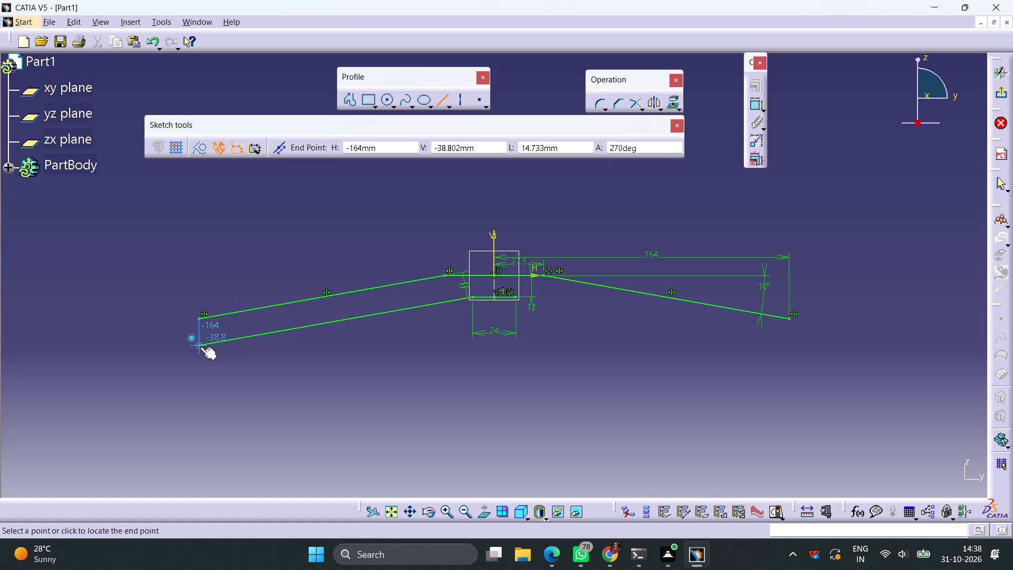
left_click(200, 347)
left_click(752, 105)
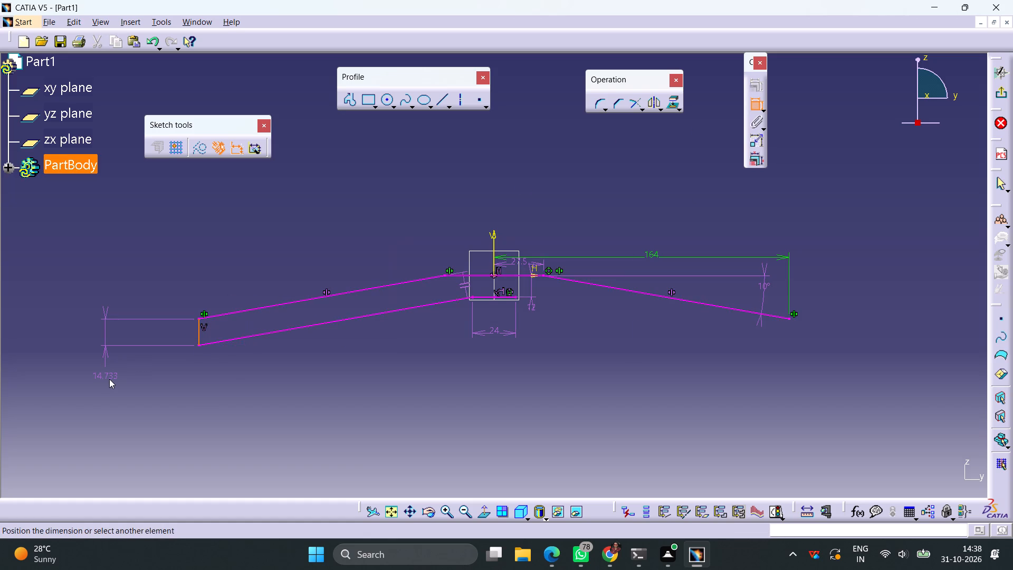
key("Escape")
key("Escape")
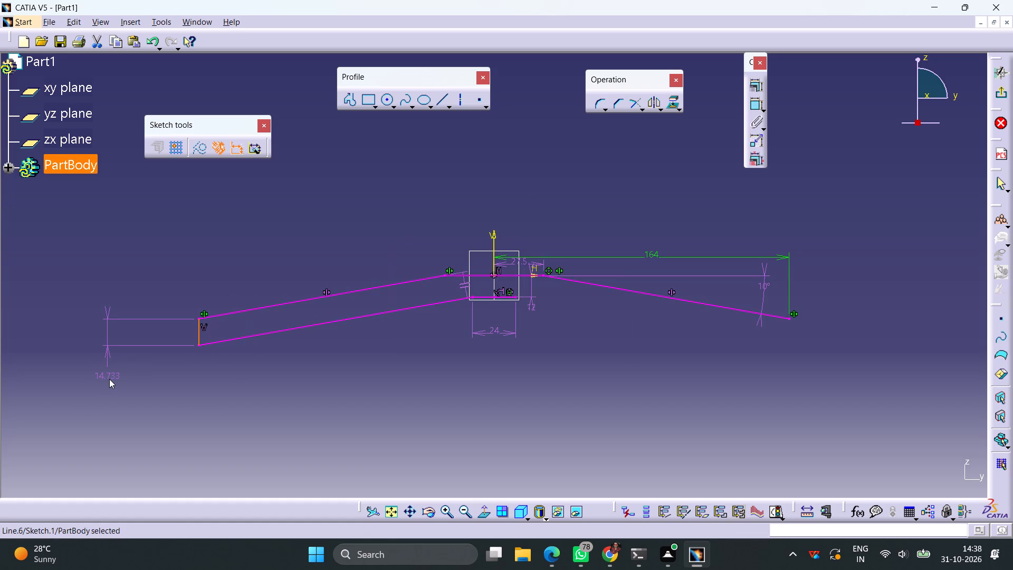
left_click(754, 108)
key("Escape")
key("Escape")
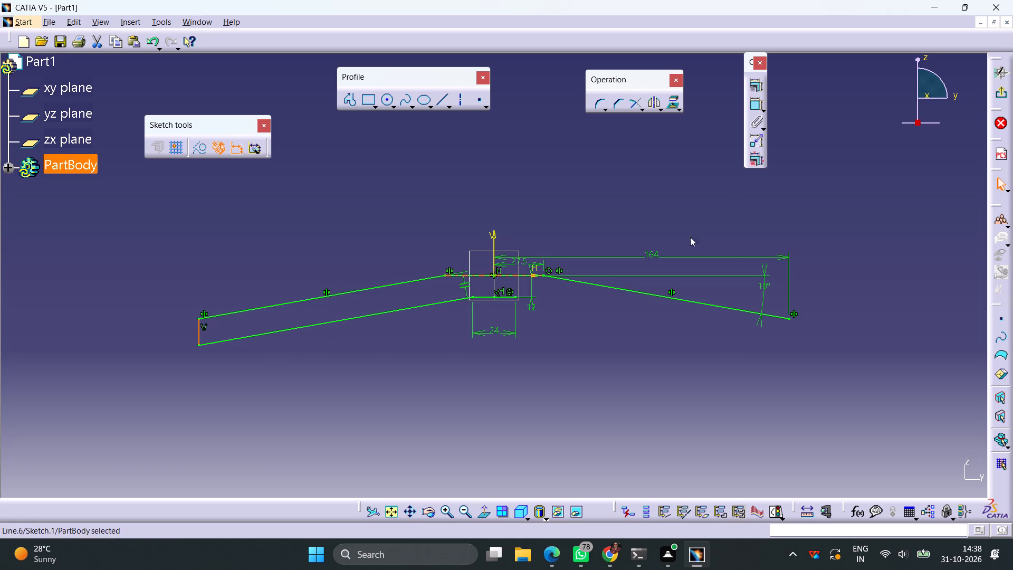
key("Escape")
Dimension the perpendicular distance between the two parallel sloping lines on the negative-H side.
left_click(756, 105)
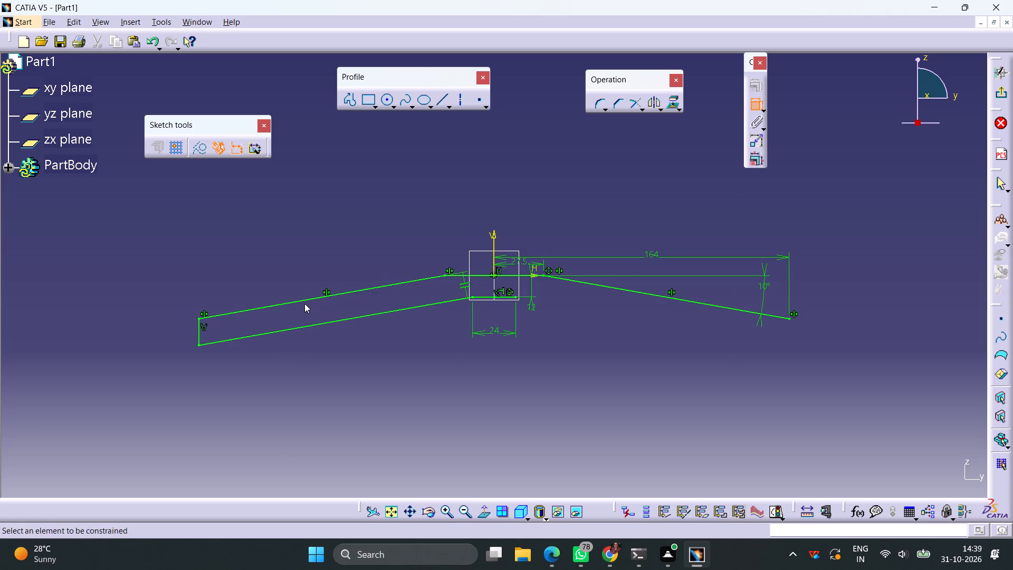
left_click(295, 303)
left_click(292, 327)
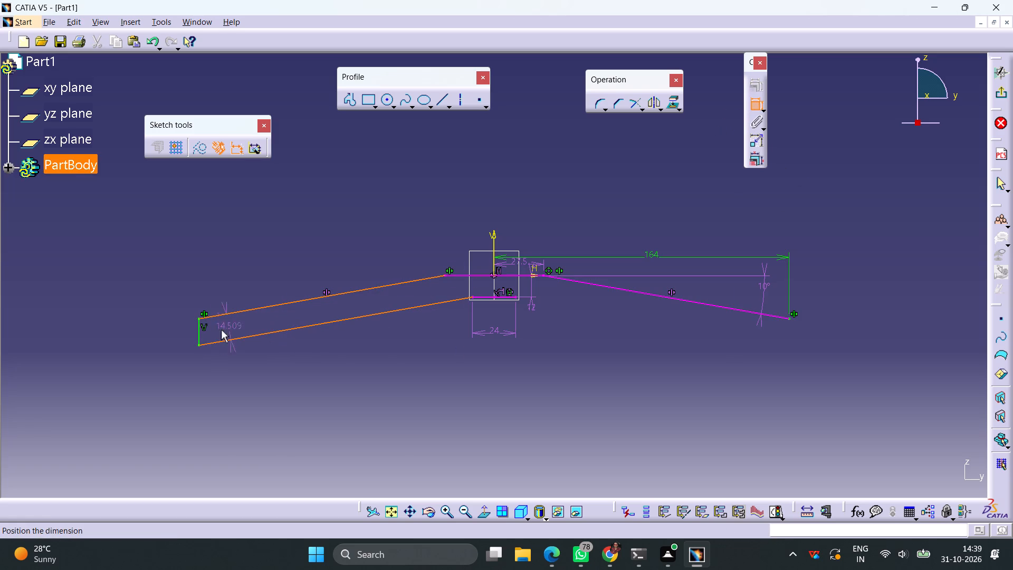
left_click(167, 340)
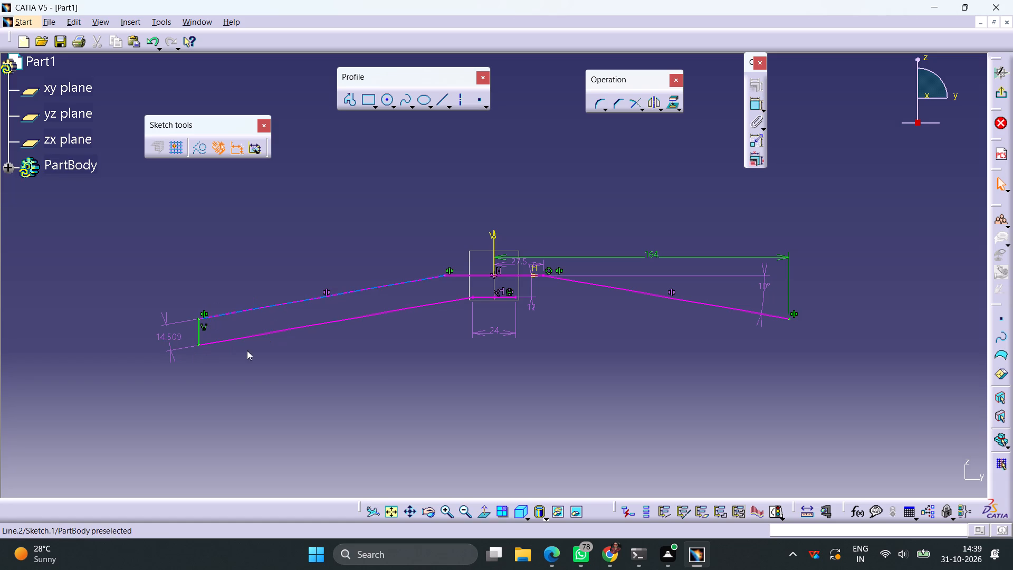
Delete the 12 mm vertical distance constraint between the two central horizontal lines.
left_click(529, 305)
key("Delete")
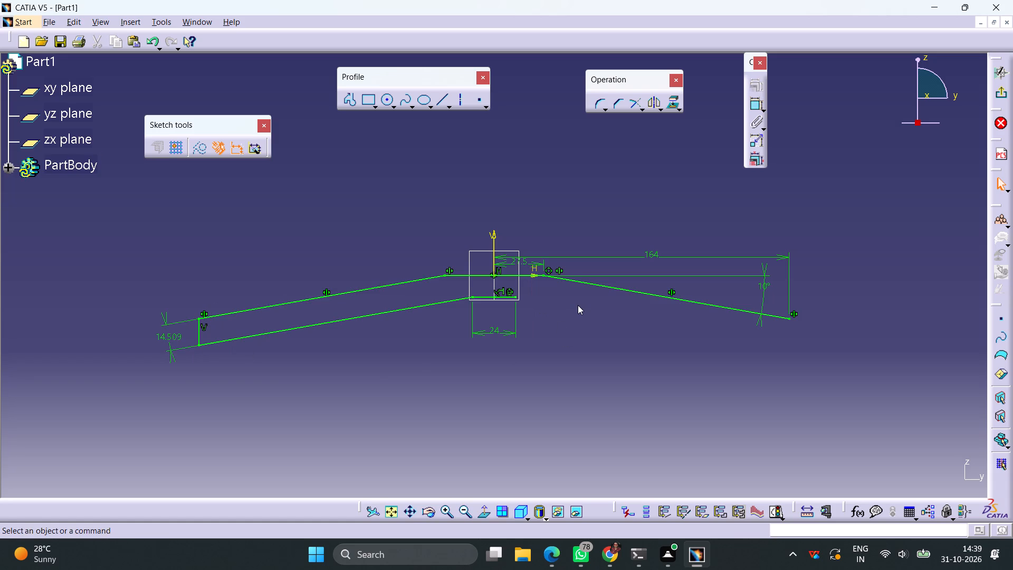
Set the distance between the two parallel sloping lines to 12 mm.
double_click(170, 334)
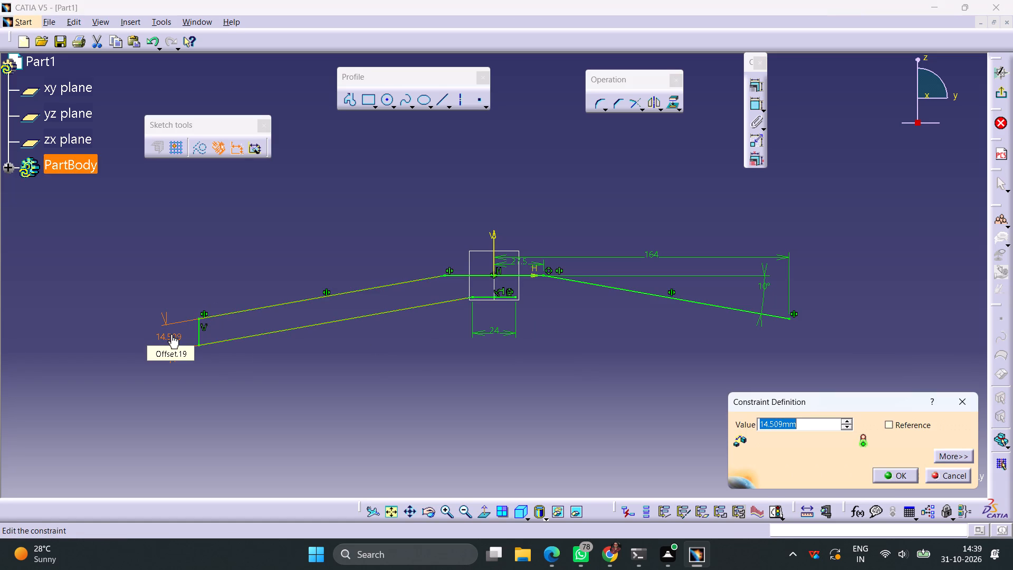
type("12")
key("Return")
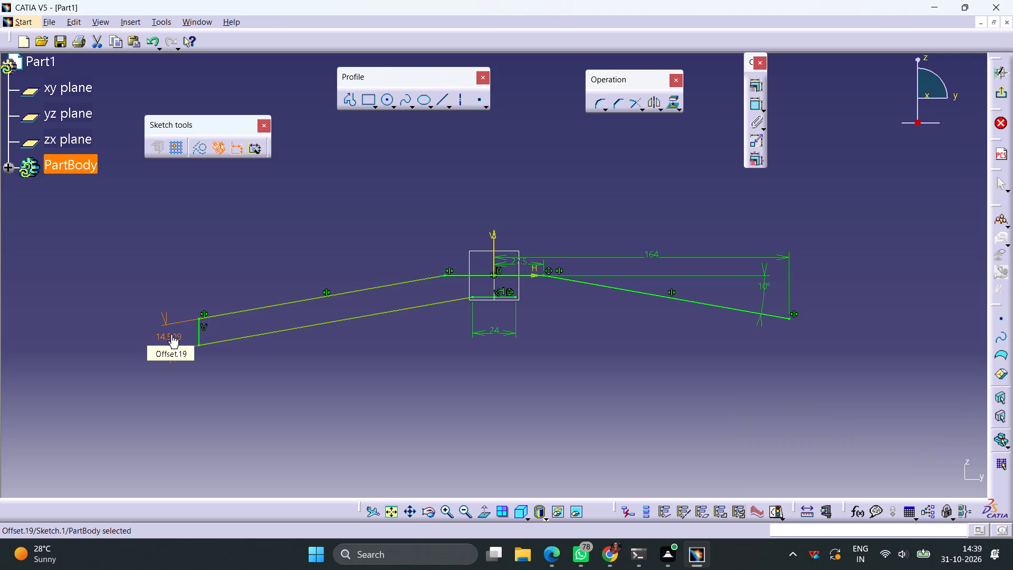
left_click(372, 395)
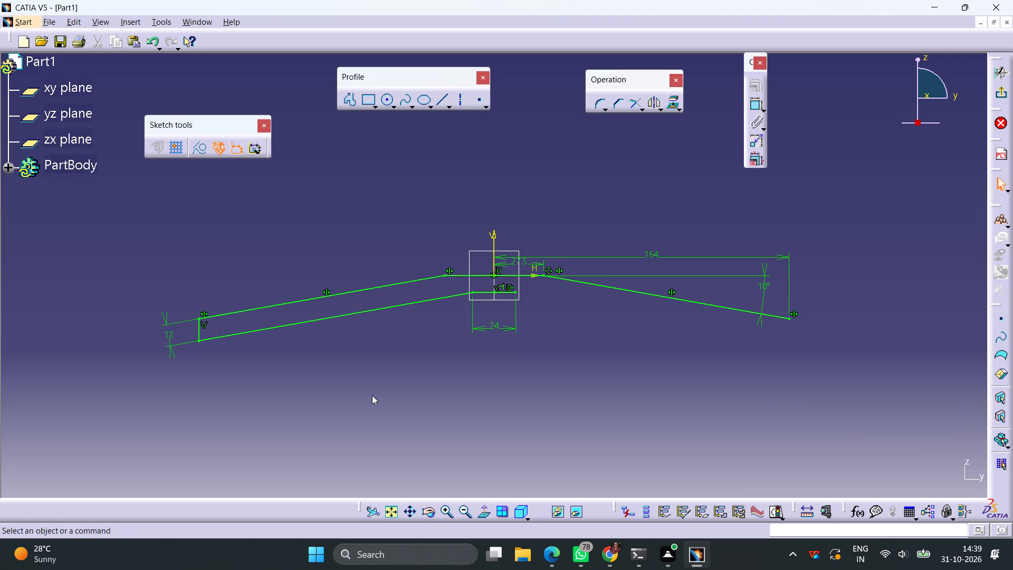
Mirror the lower sloping line about the V axis.
left_click(350, 316)
left_click(655, 105)
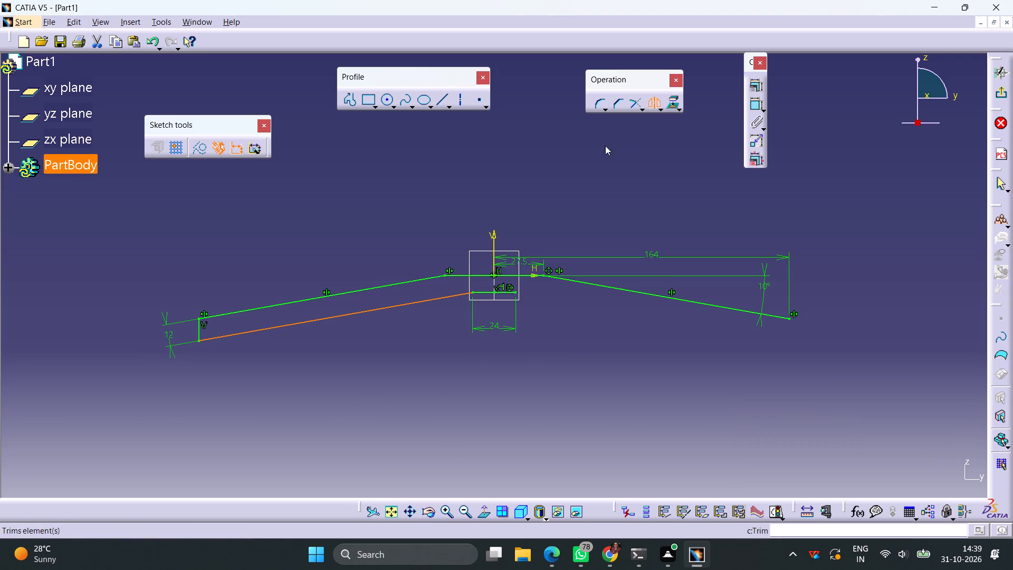
left_click(498, 241)
left_click(494, 244)
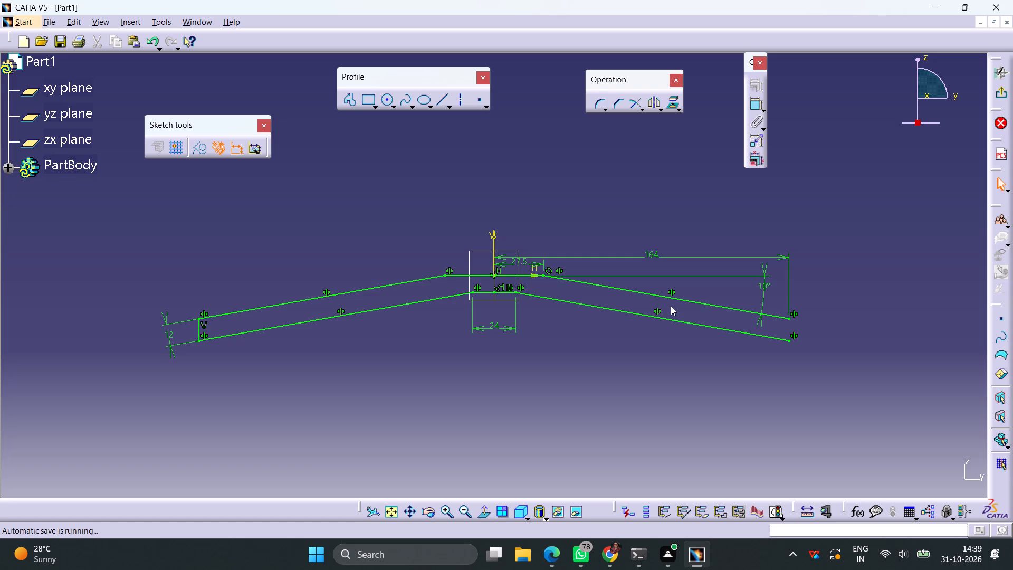
Close the profile's positive-H end with a vertical line joining the outer endpoints of the upper and lower sloping lines.
left_click(441, 102)
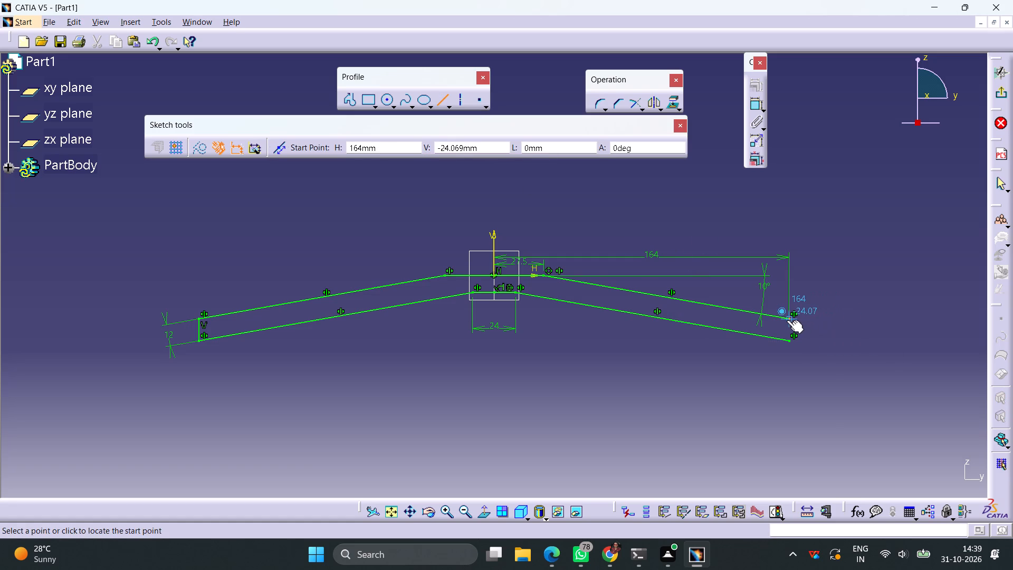
left_click(789, 320)
left_click(788, 342)
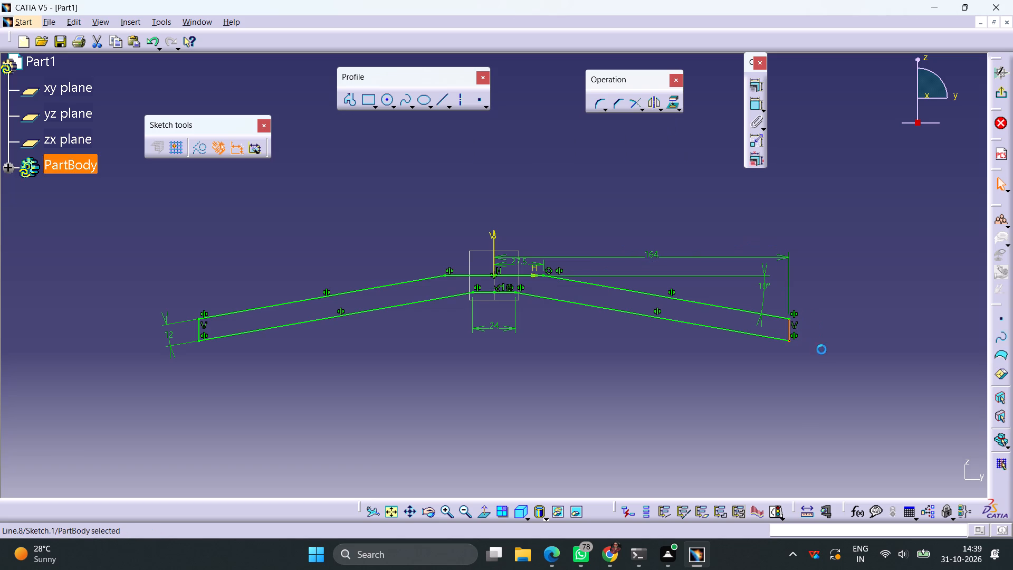
left_click(834, 353)
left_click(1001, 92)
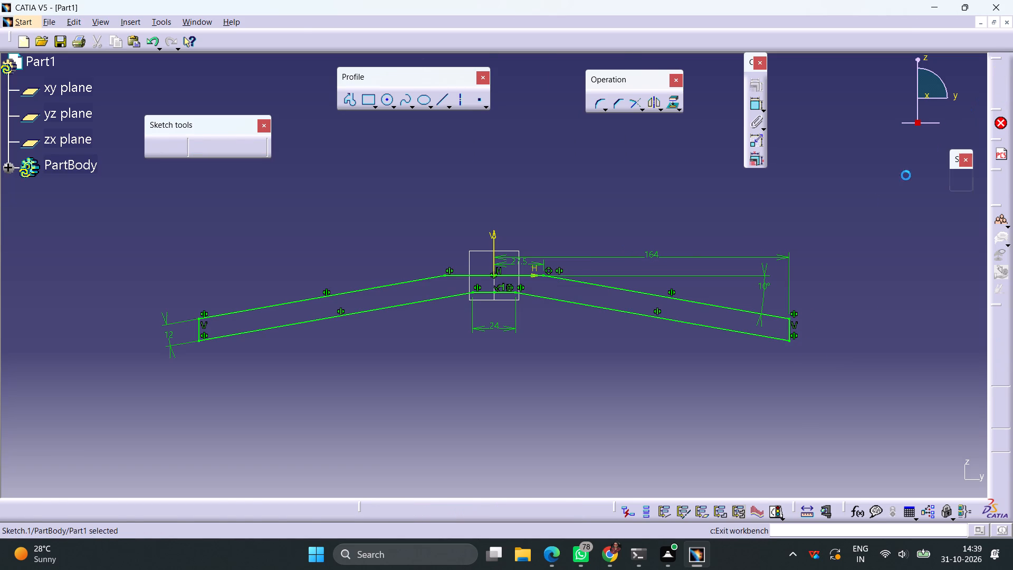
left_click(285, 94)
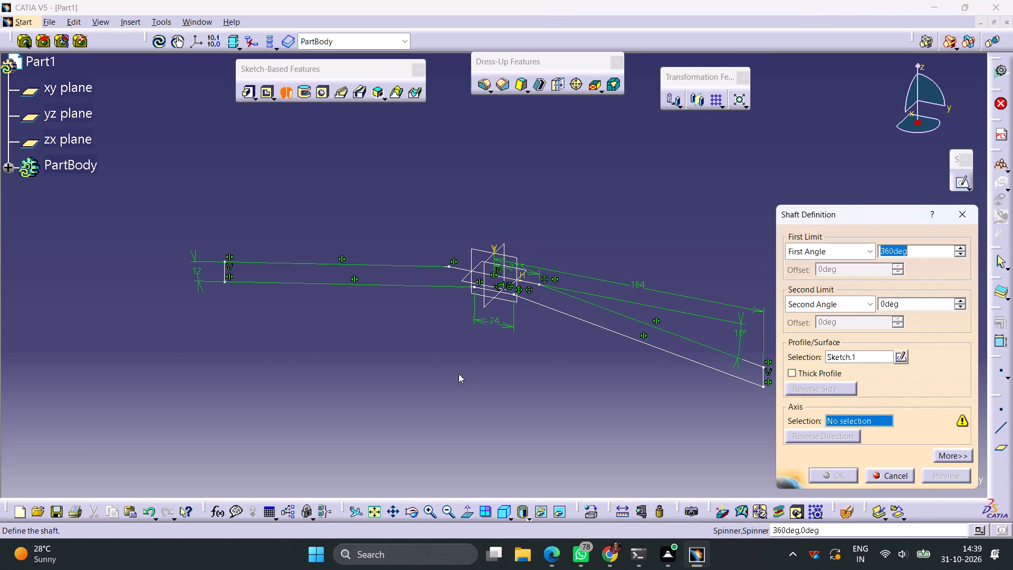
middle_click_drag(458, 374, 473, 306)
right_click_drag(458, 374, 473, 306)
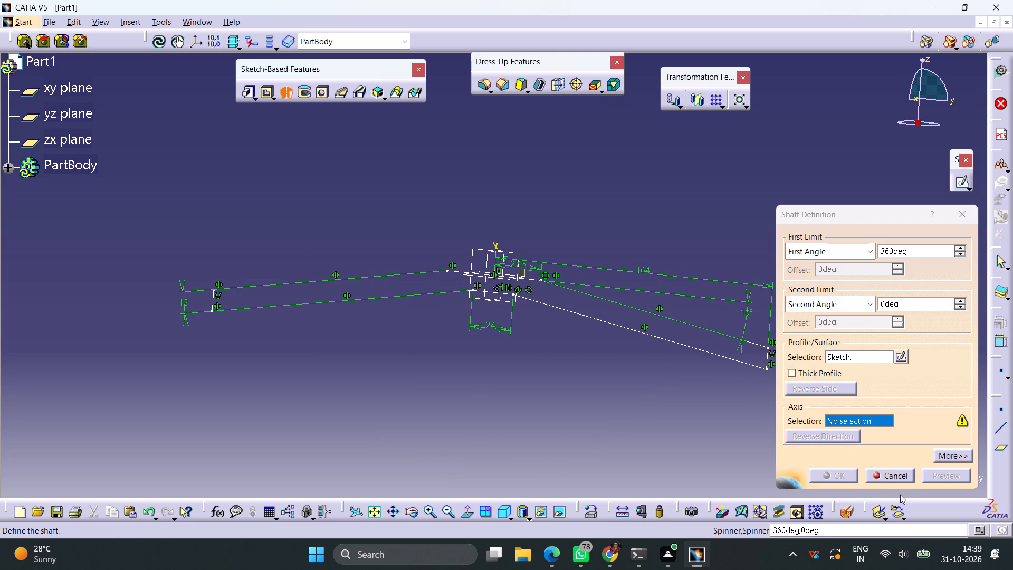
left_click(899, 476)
Leave the shaft definition and reopen its profile sketch for editing.
double_click(717, 355)
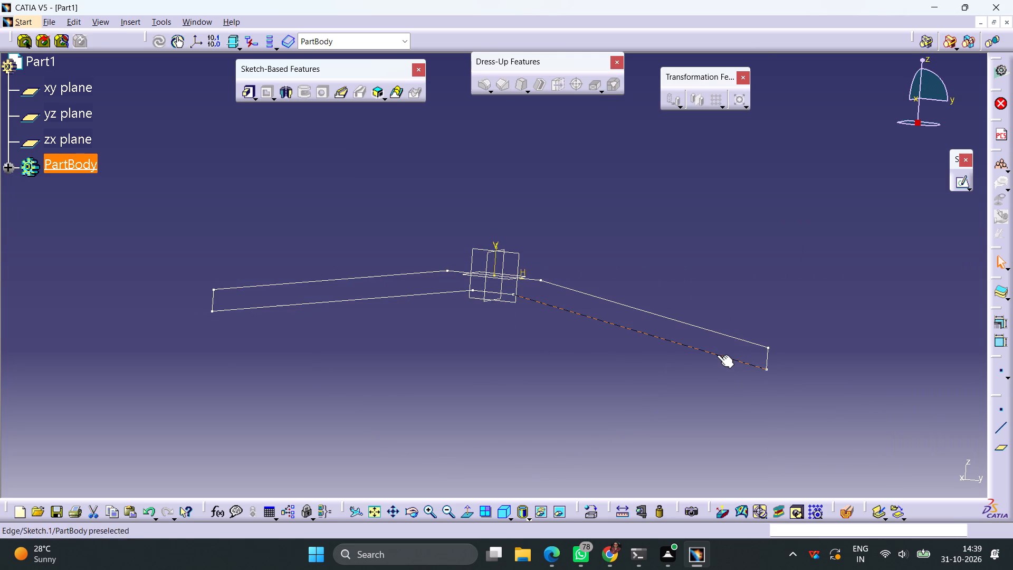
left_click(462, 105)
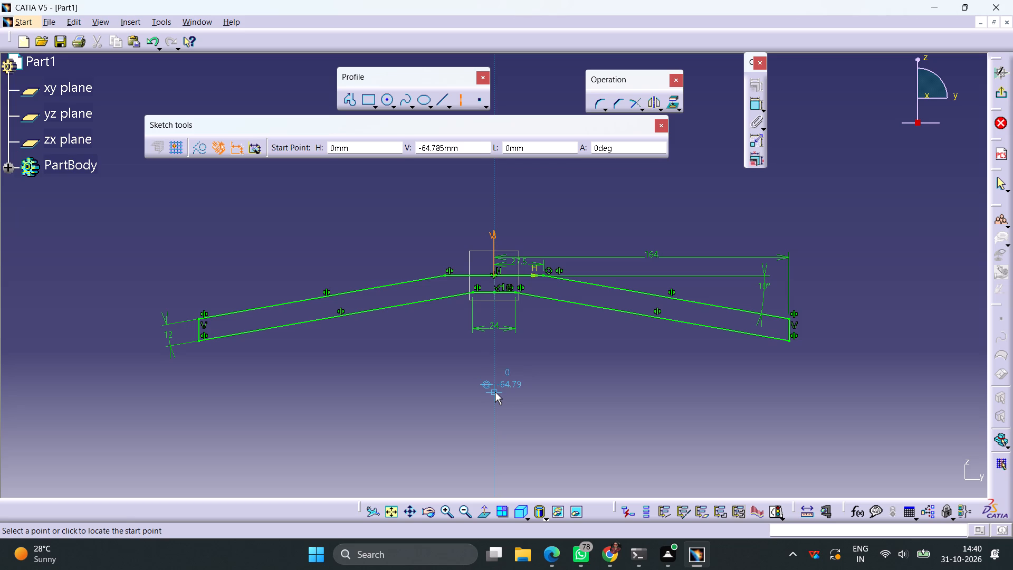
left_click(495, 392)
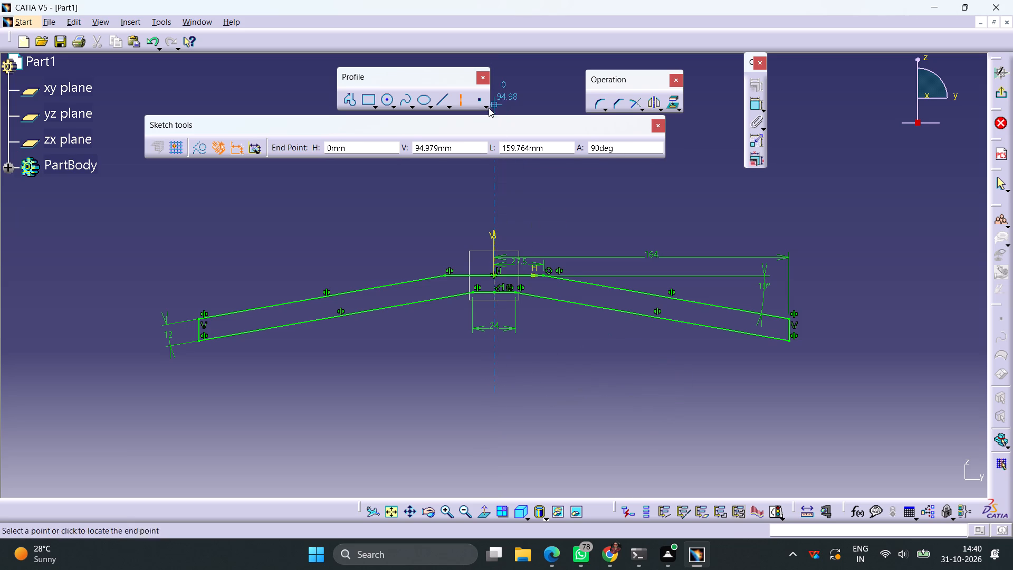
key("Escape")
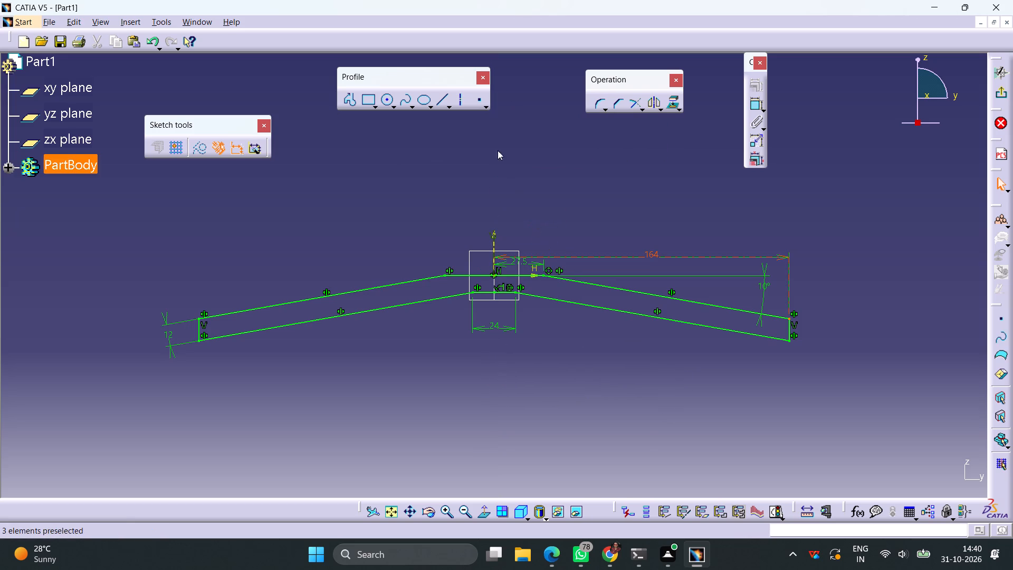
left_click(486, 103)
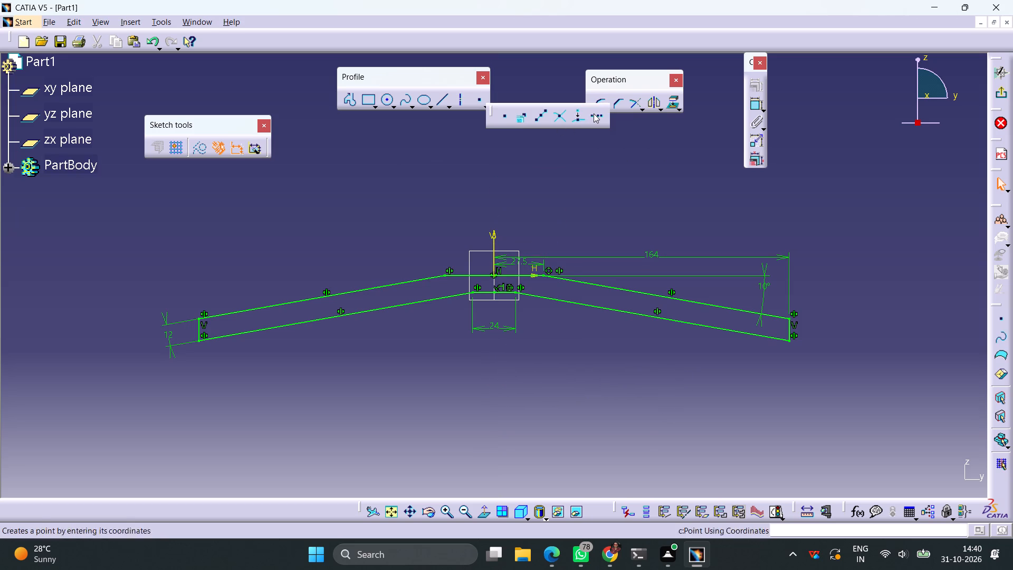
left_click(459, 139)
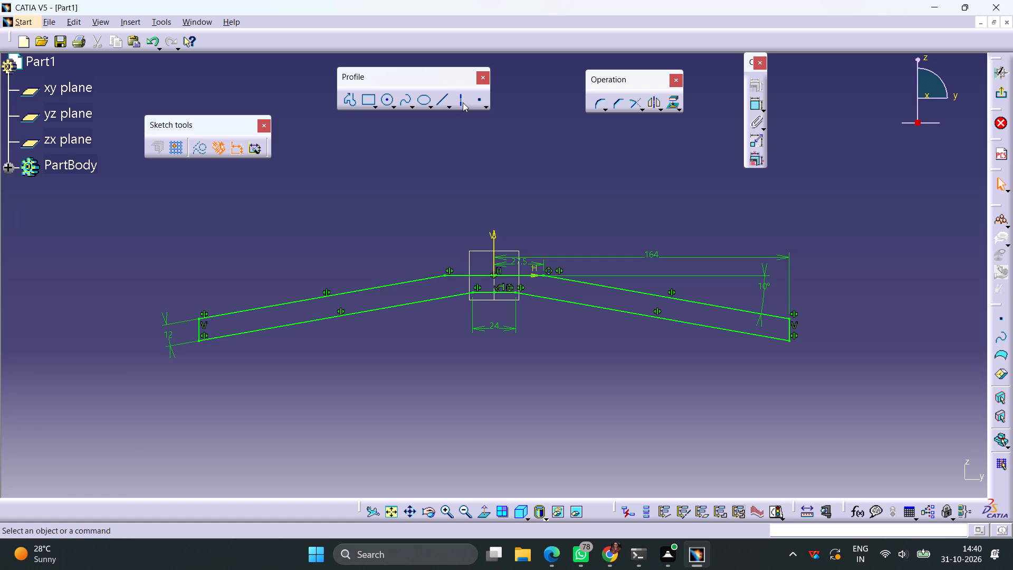
Draw a horizontal sketch axis about 370.5 mm long below the profile, spanning past both of its ends.
left_click_drag(461, 102, 463, 96)
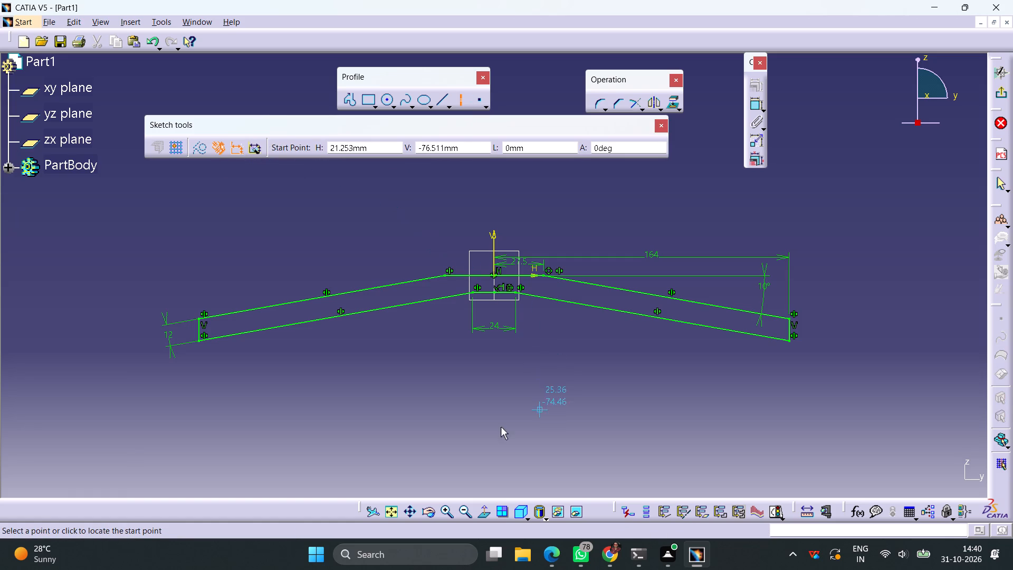
left_click(141, 452)
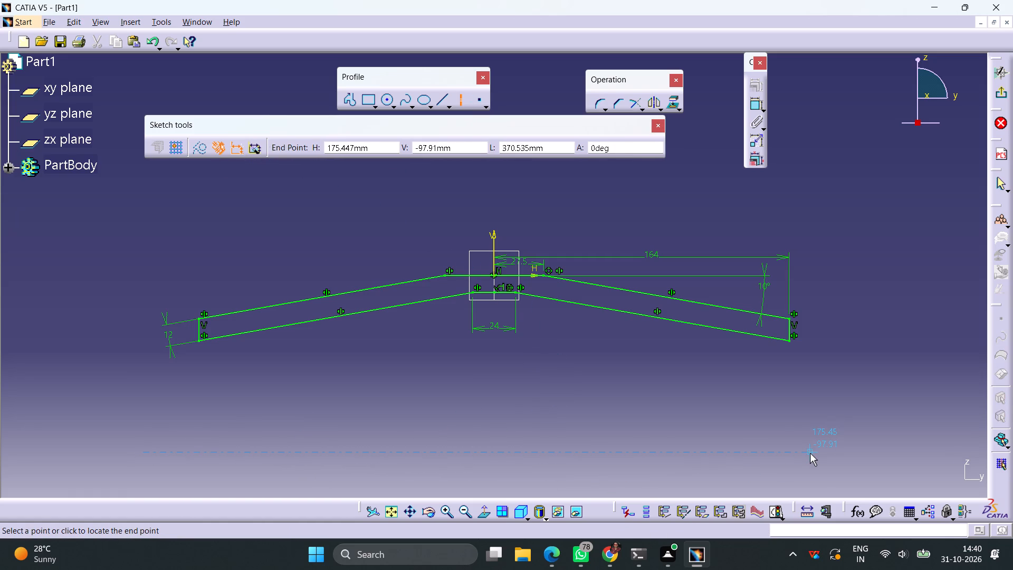
left_click(811, 451)
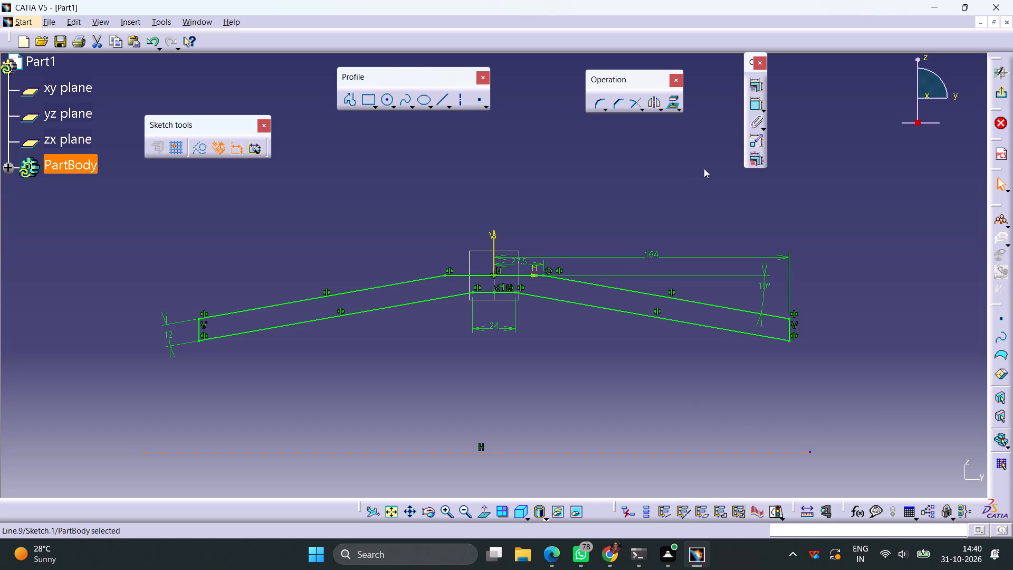
Set the vertical distance from the profile's lower corner at the negative-H end to the axis to 30 mm and exit the sketch.
left_click(757, 100)
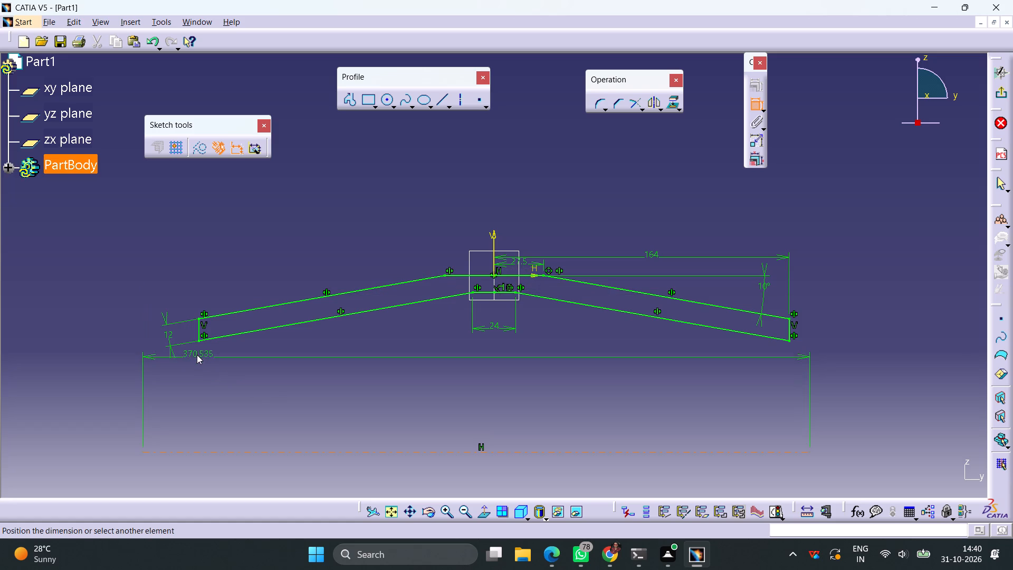
left_click(199, 341)
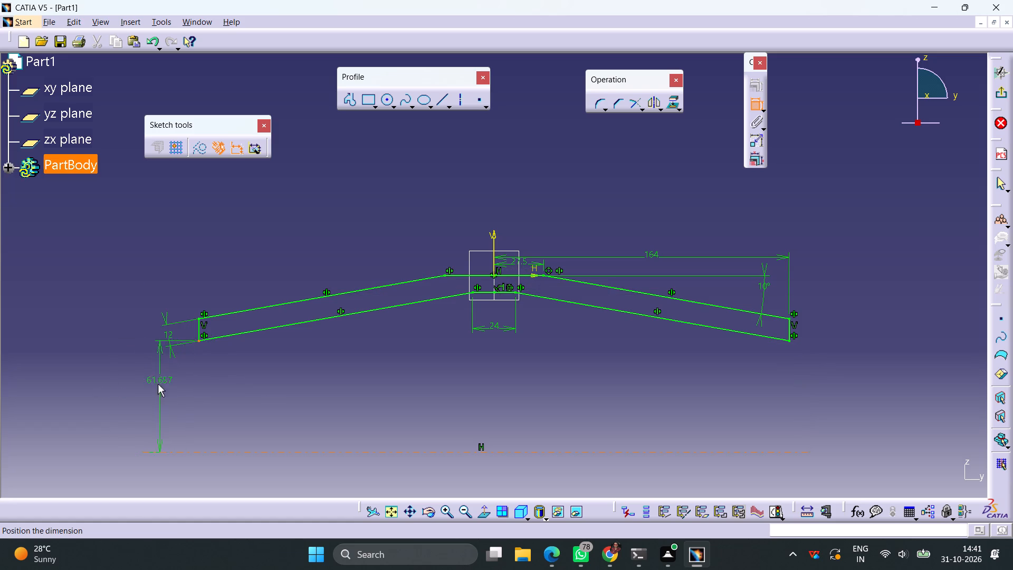
left_click(148, 390)
double_click(148, 388)
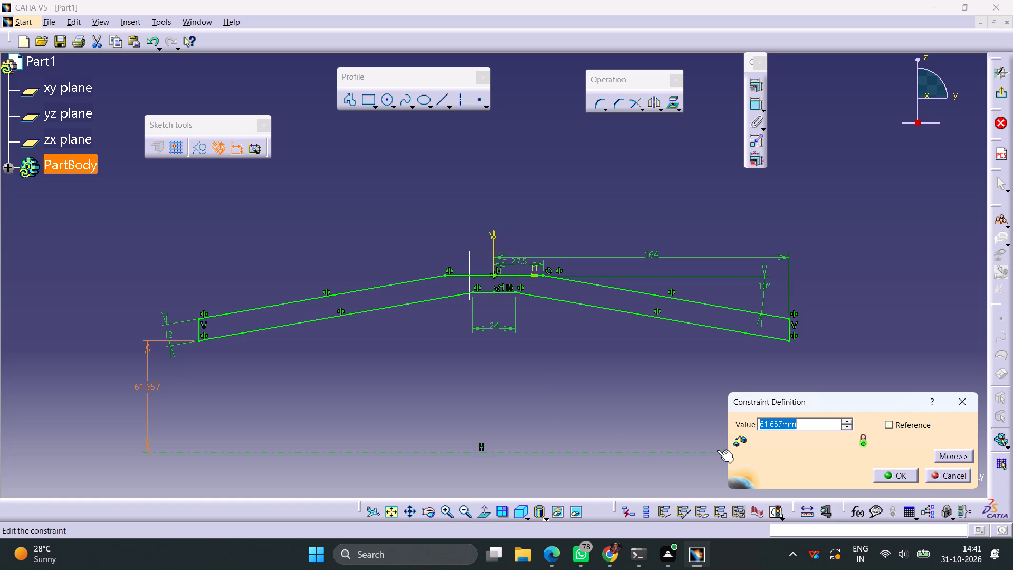
type("30")
key("Return")
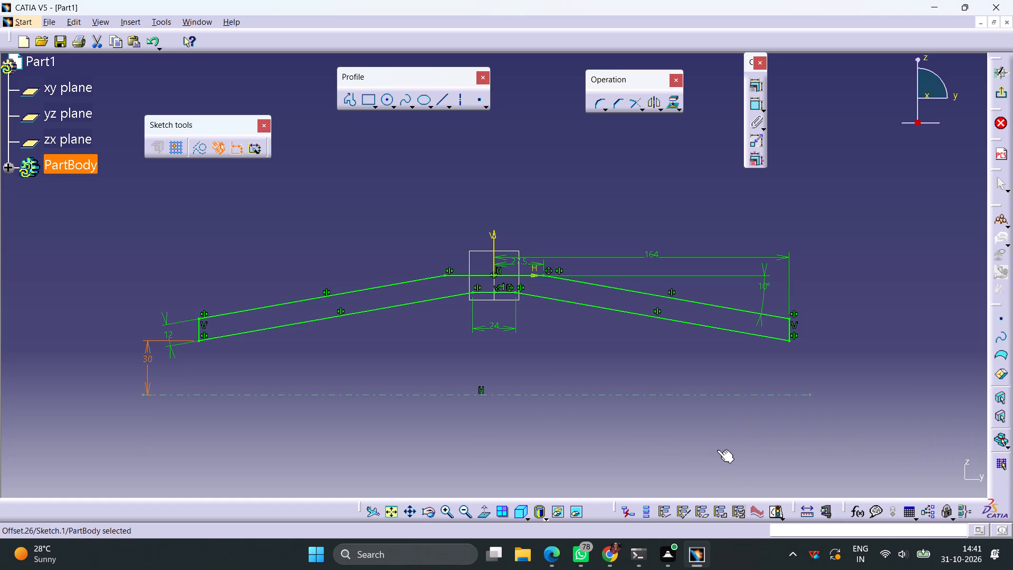
left_click(1000, 92)
left_click(719, 245)
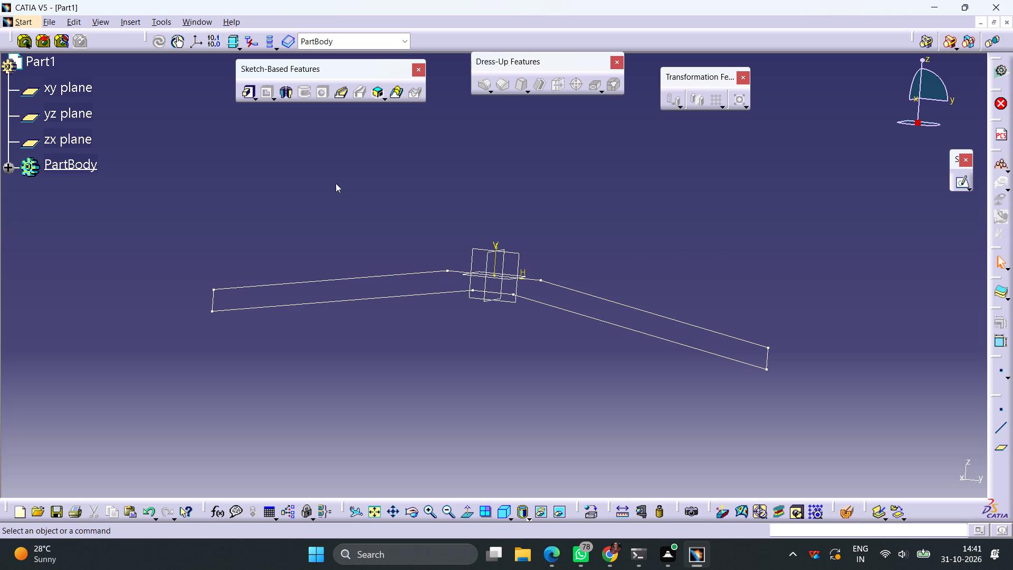
Revolve the profile sketch 360 degrees about its sketch axis as a shaft.
left_click(281, 99)
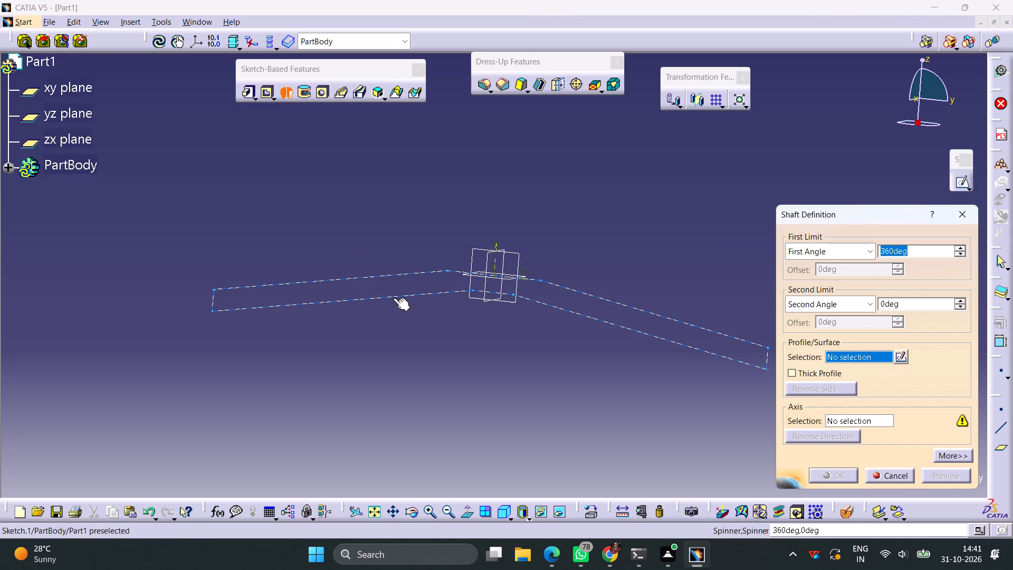
left_click(393, 298)
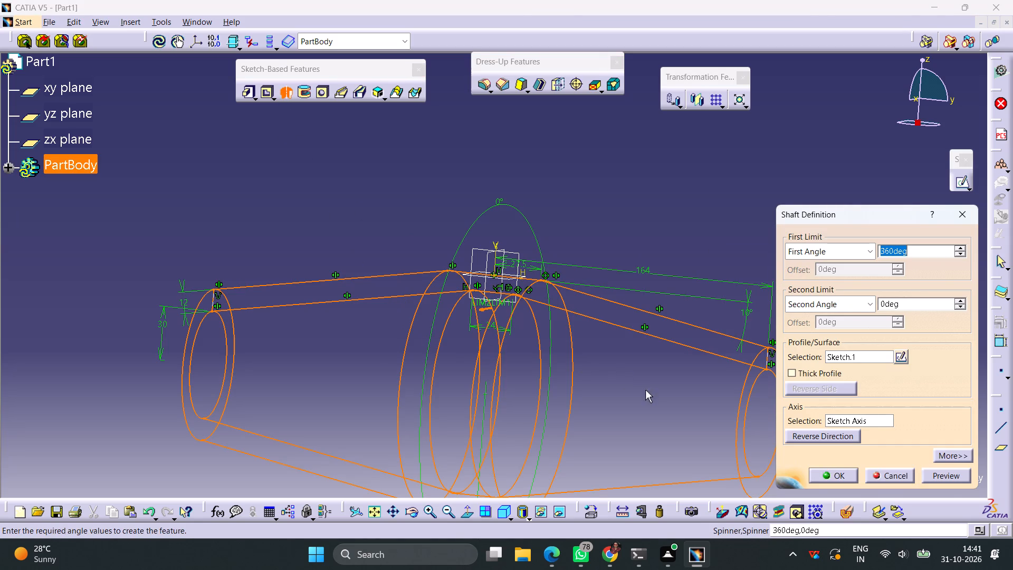
middle_click_drag(647, 393, 608, 286)
left_click(944, 481)
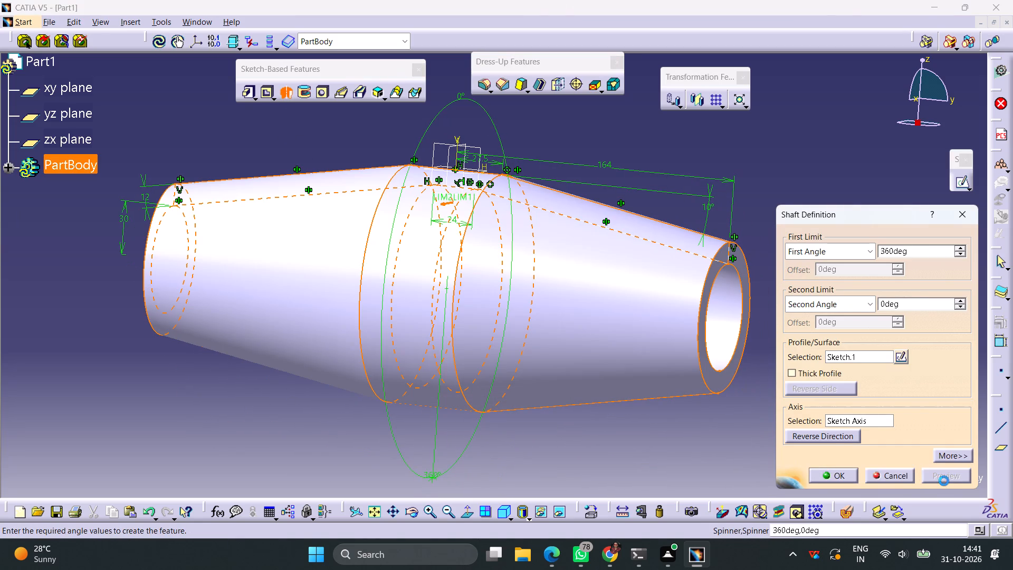
left_click(826, 473)
left_click(816, 427)
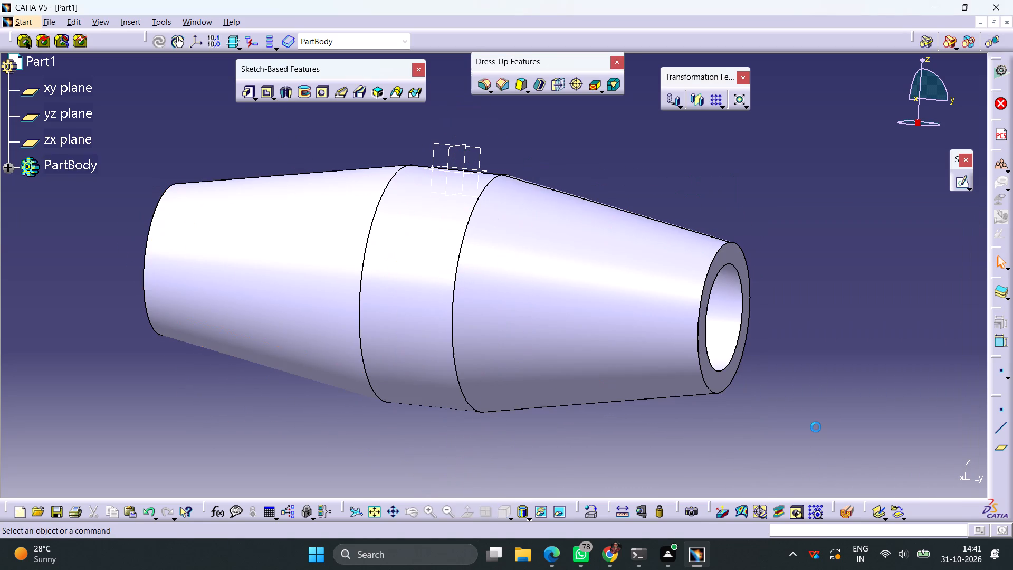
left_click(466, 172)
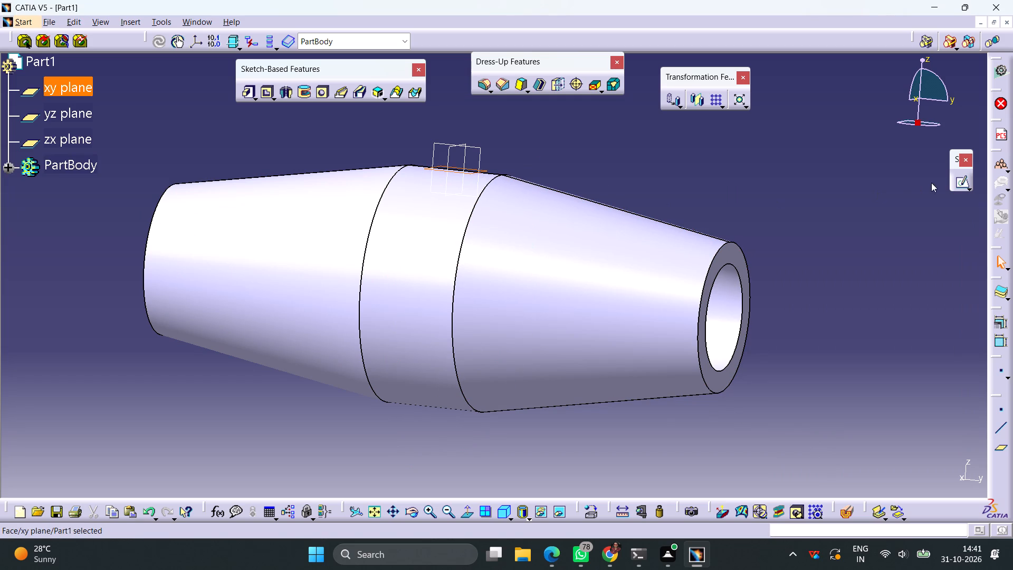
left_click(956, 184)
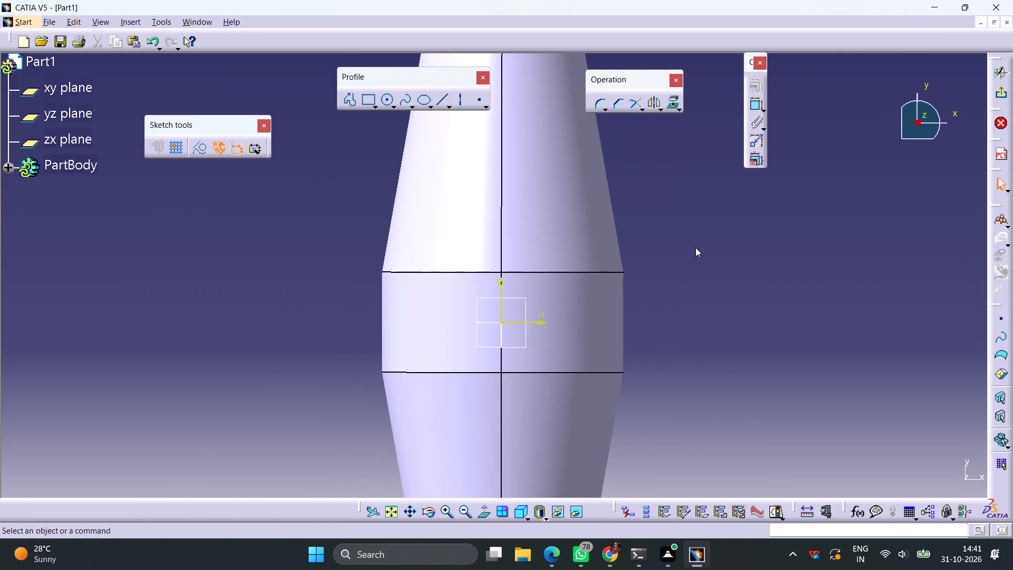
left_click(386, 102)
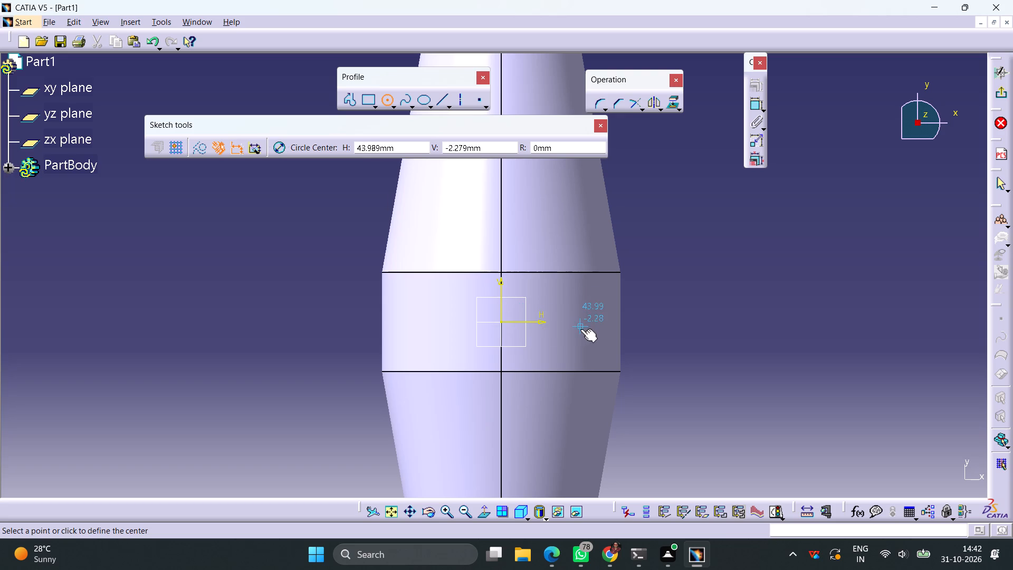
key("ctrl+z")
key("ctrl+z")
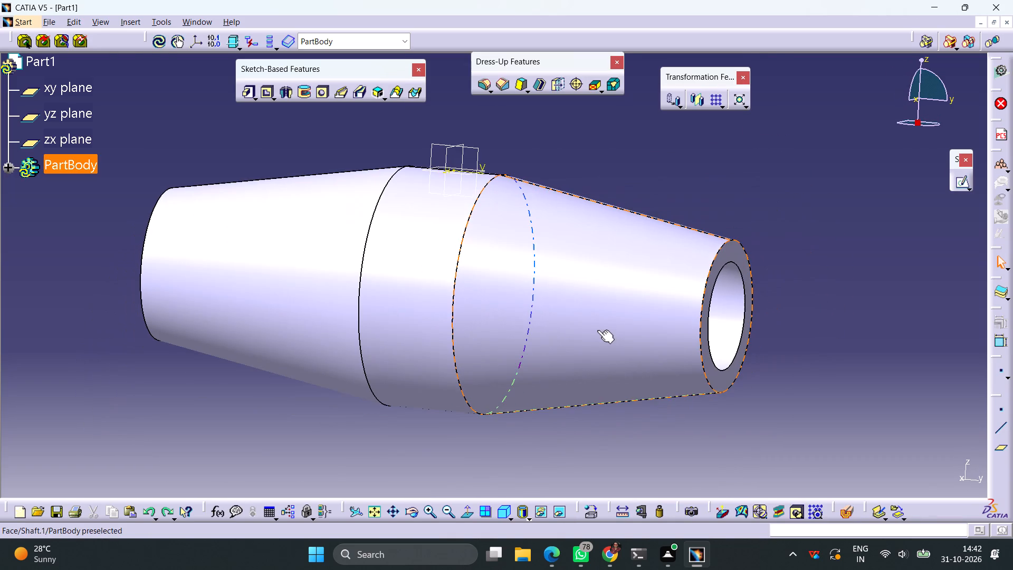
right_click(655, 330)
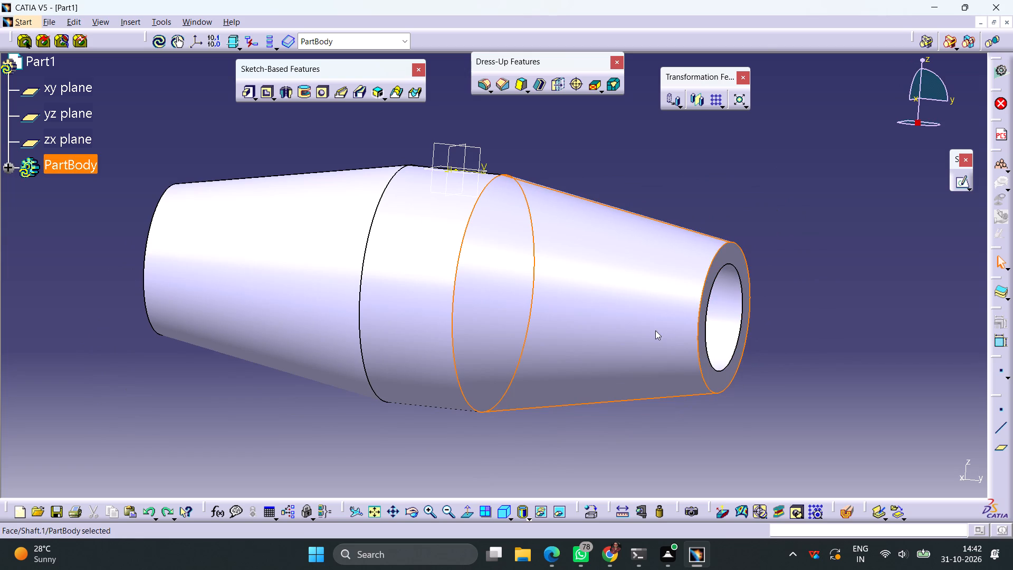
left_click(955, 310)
Reopen the shaft's profile sketch from the shaft definition for editing.
double_click(588, 340)
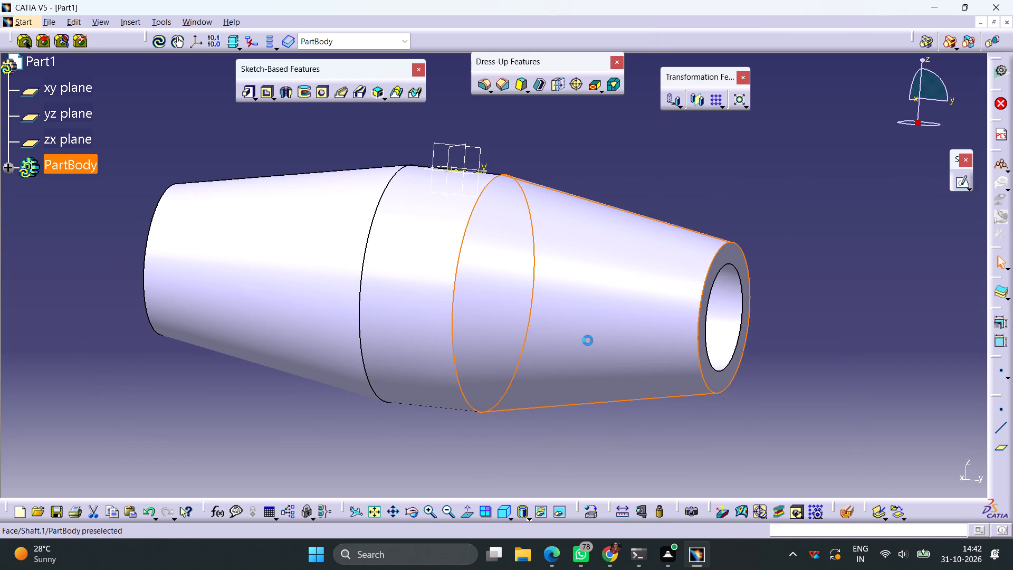
left_click(902, 359)
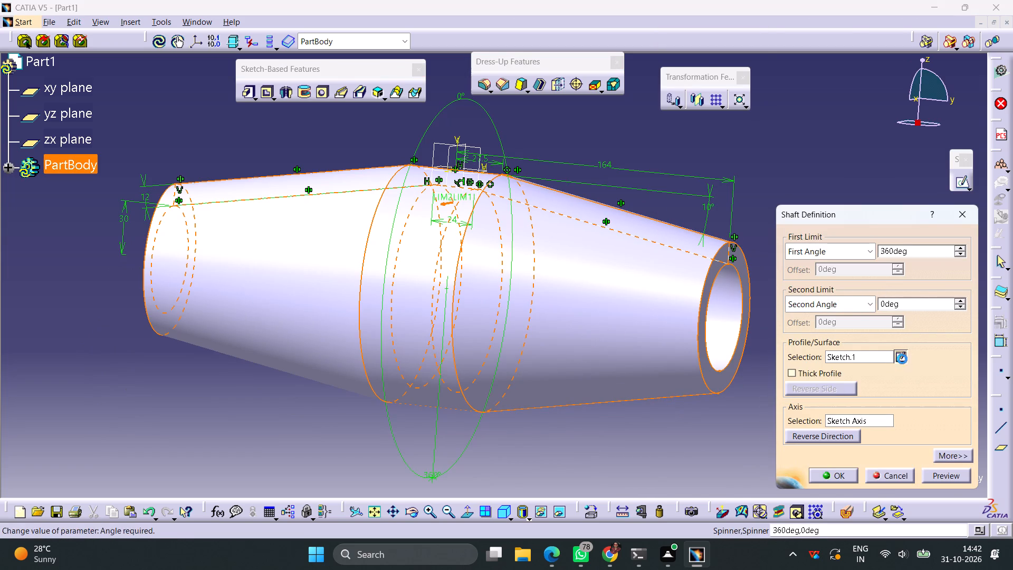
middle_click_drag(632, 334, 632, 353, "ctrl")
Extend the negative-H side's upper sloping line to the V axis using Trim limited to the first element.
left_click(630, 105)
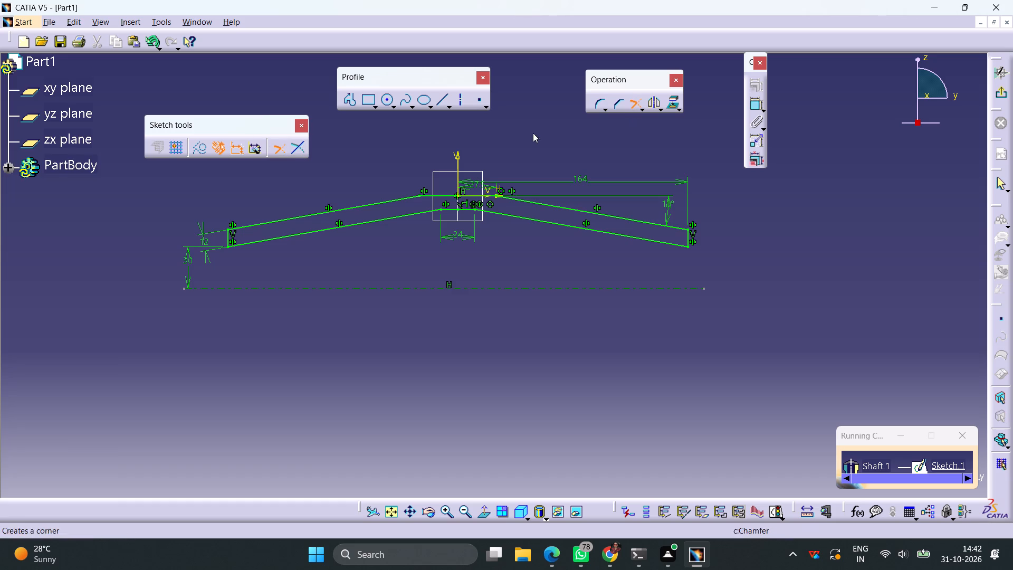
left_click(297, 146)
middle_click_drag(422, 281, 431, 355)
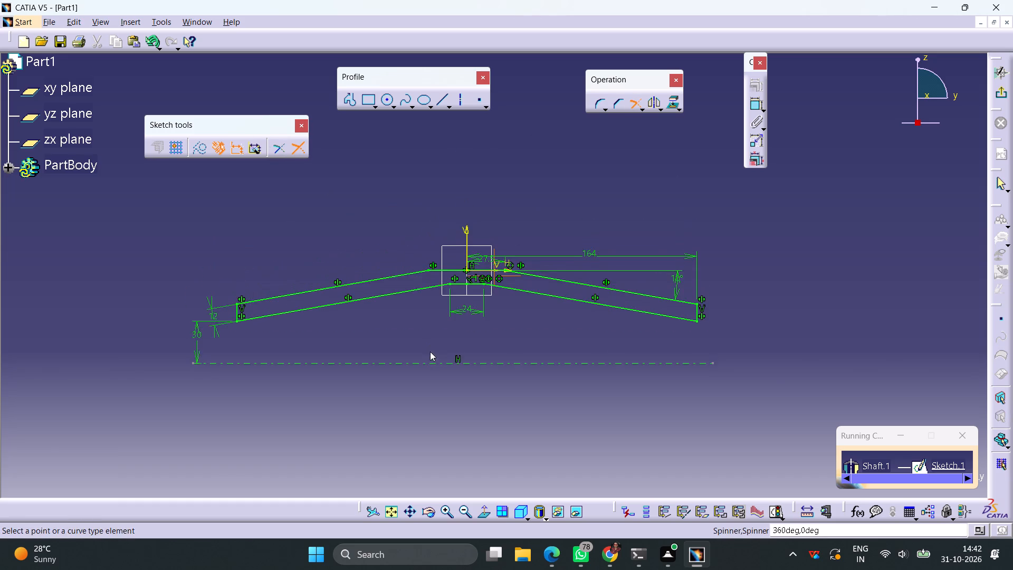
middle_click_drag(430, 351, 424, 280, "ctrl")
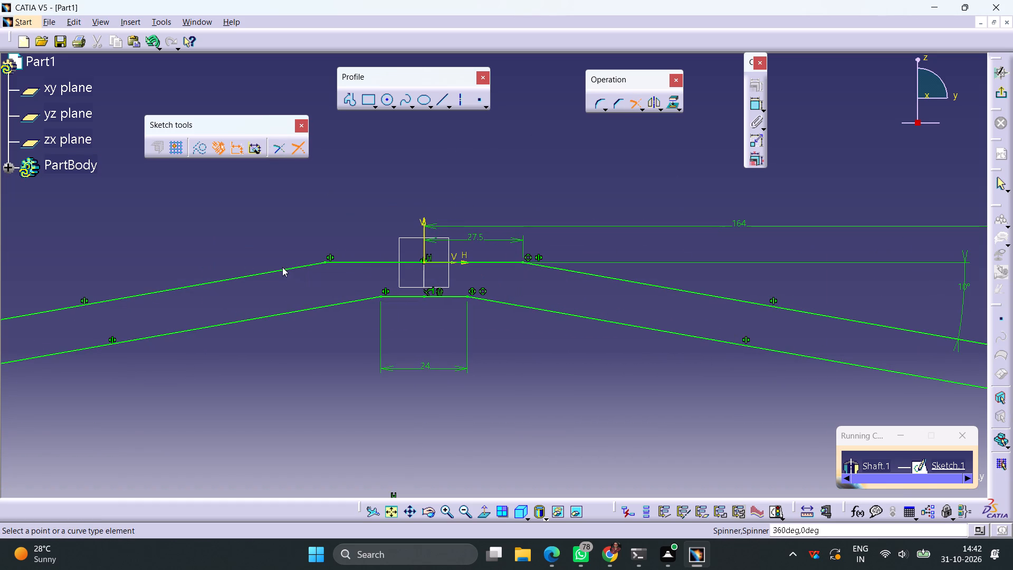
left_click(288, 267)
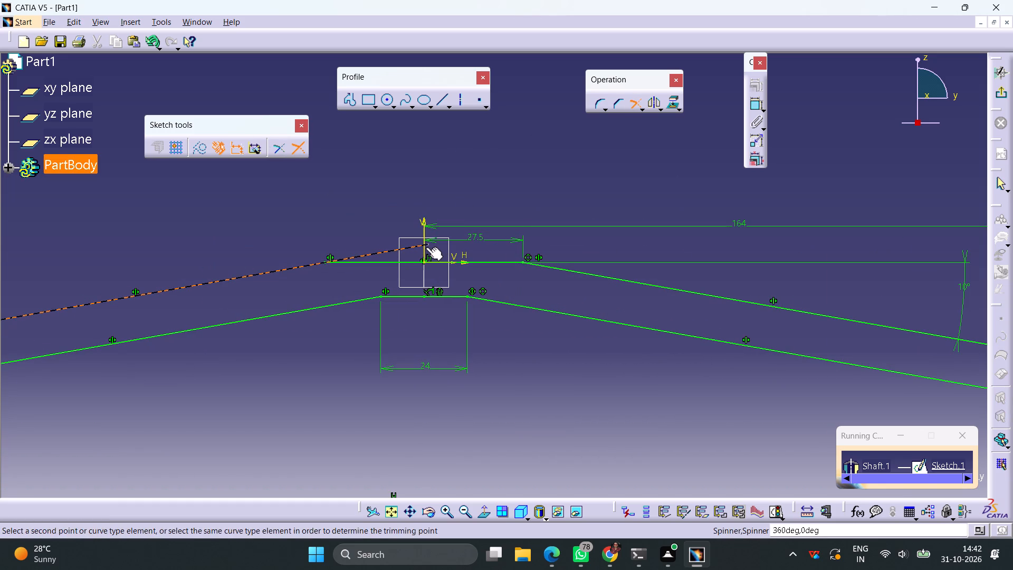
left_click(421, 250)
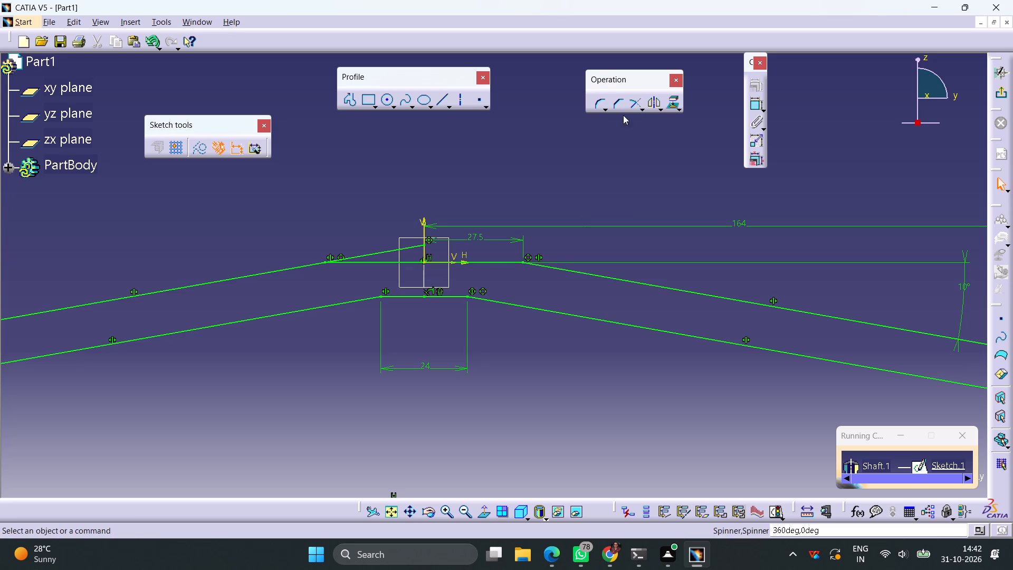
Extend the positive-H side's upper sloping line to meet the other upper sloping line on the V axis.
left_click(634, 99)
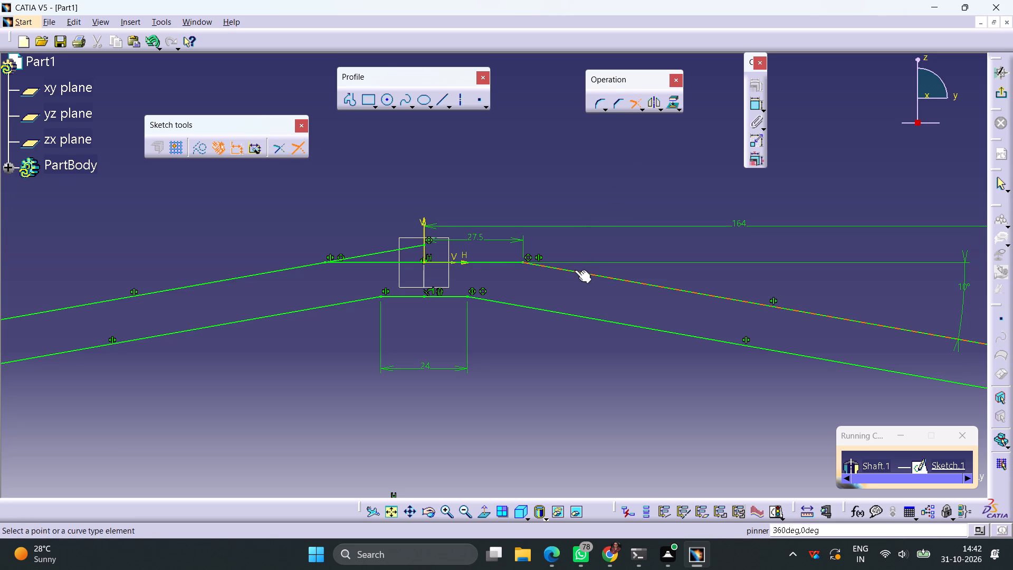
left_click(574, 270)
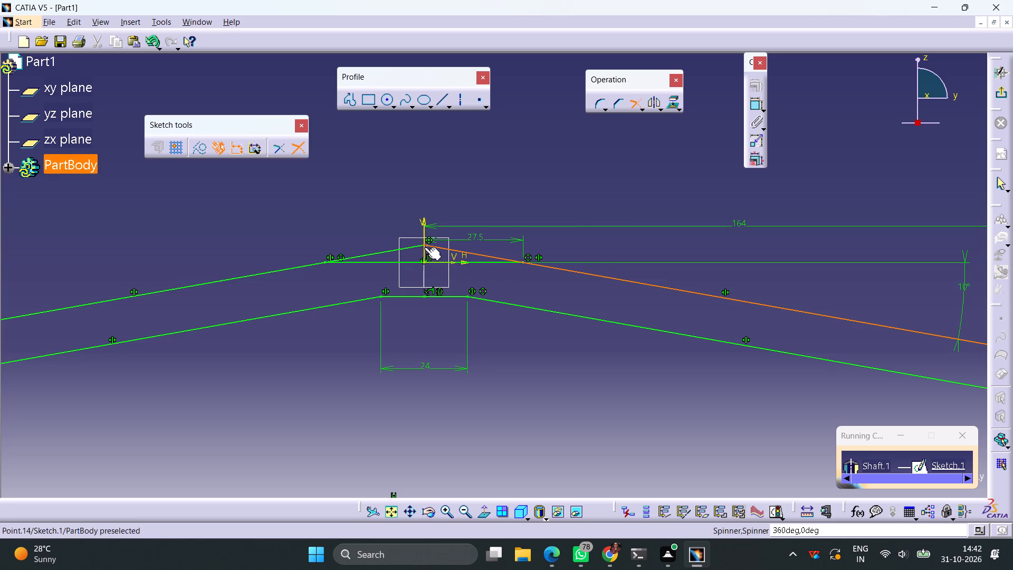
left_click(423, 247)
left_click(519, 334)
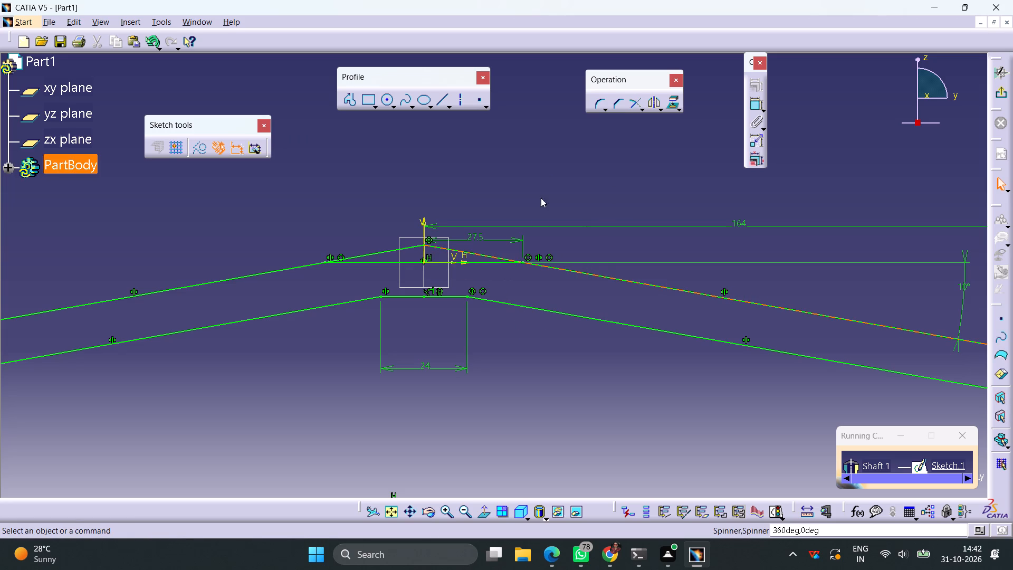
Extend both lower sloping lines of the profile to meet at a peak on the V axis using Trim.
left_click(631, 99)
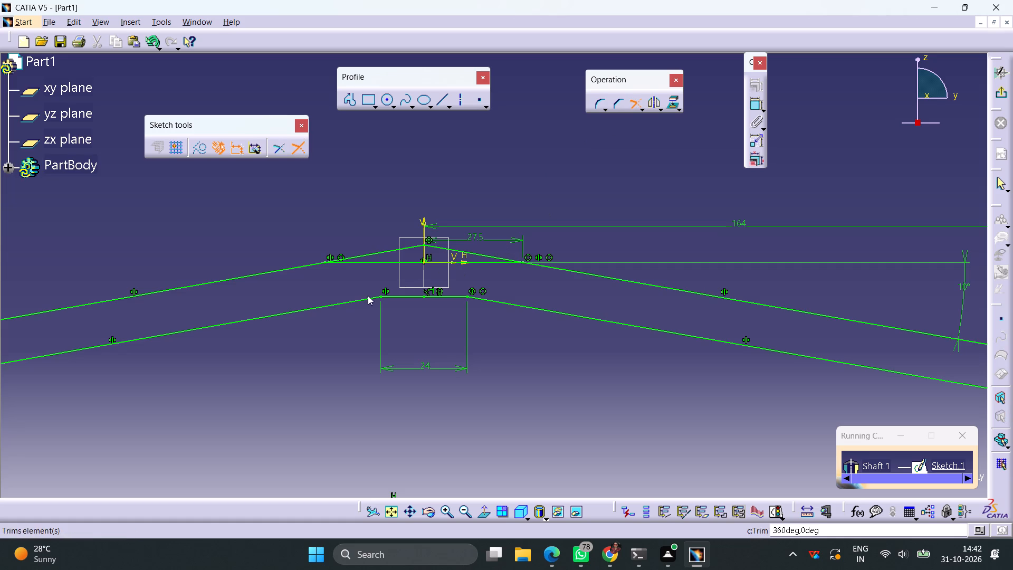
left_click(359, 300)
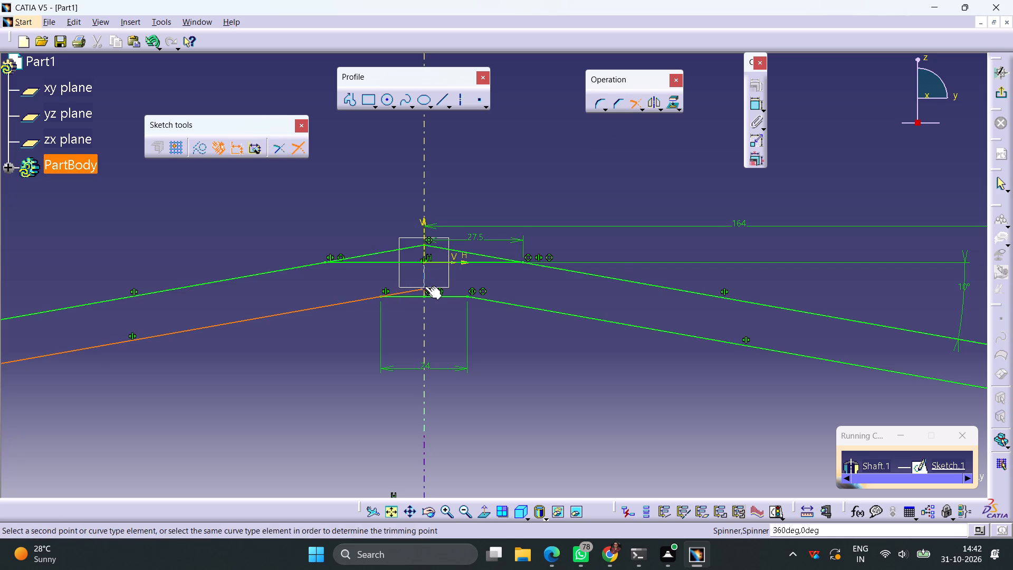
left_click(425, 286)
left_click(633, 107)
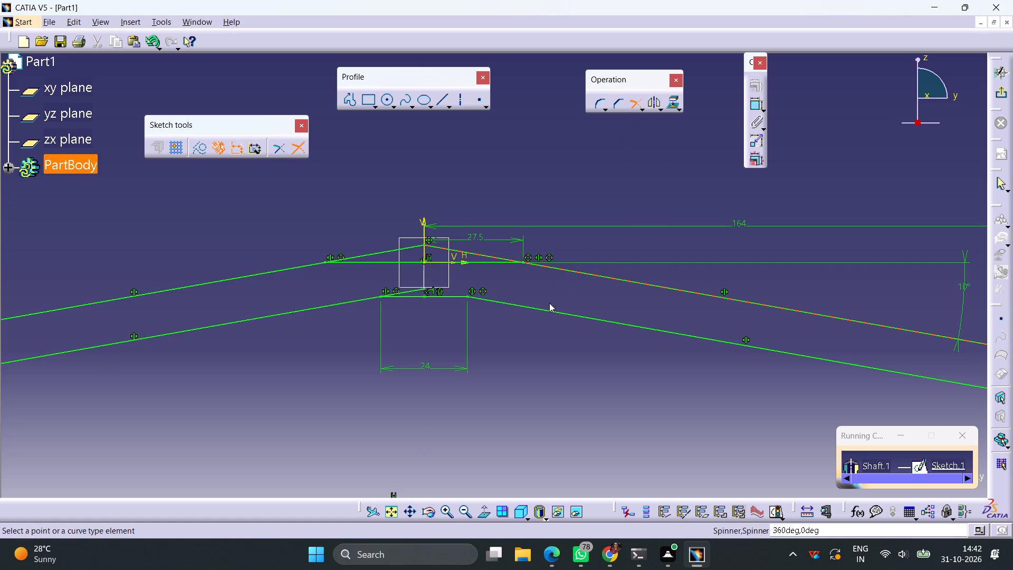
left_click(531, 310)
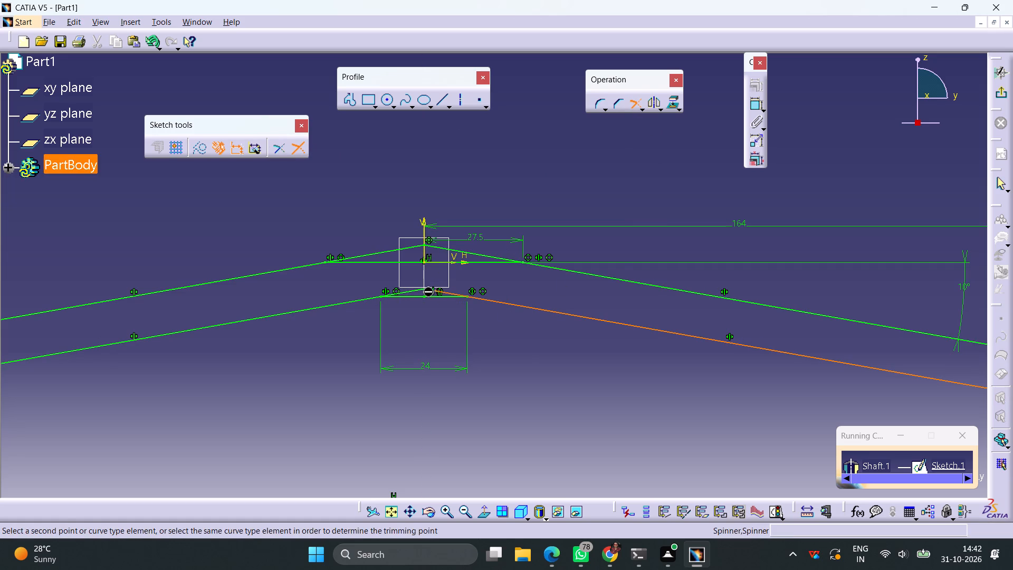
left_click(423, 290)
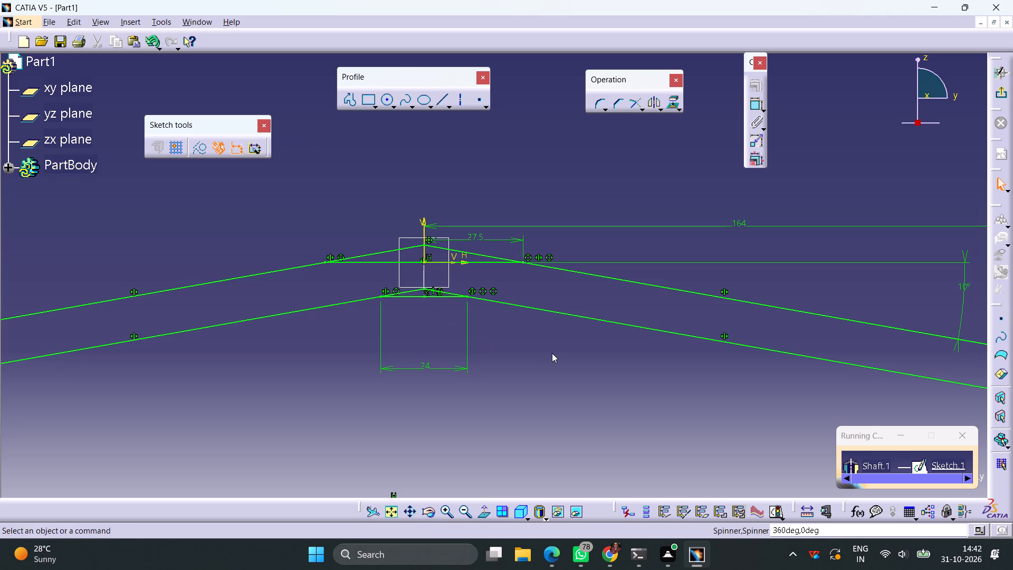
Quick Trim away the 24 mm horizontal line beneath the lower peak, accepting the change to its middle-point constraint.
left_click(639, 106)
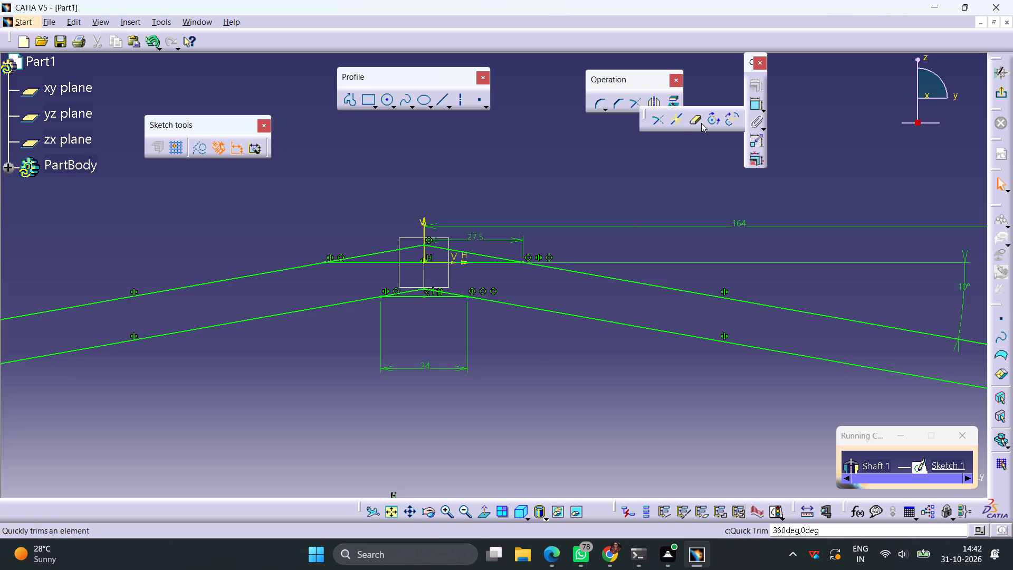
left_click(693, 123)
left_click(436, 297)
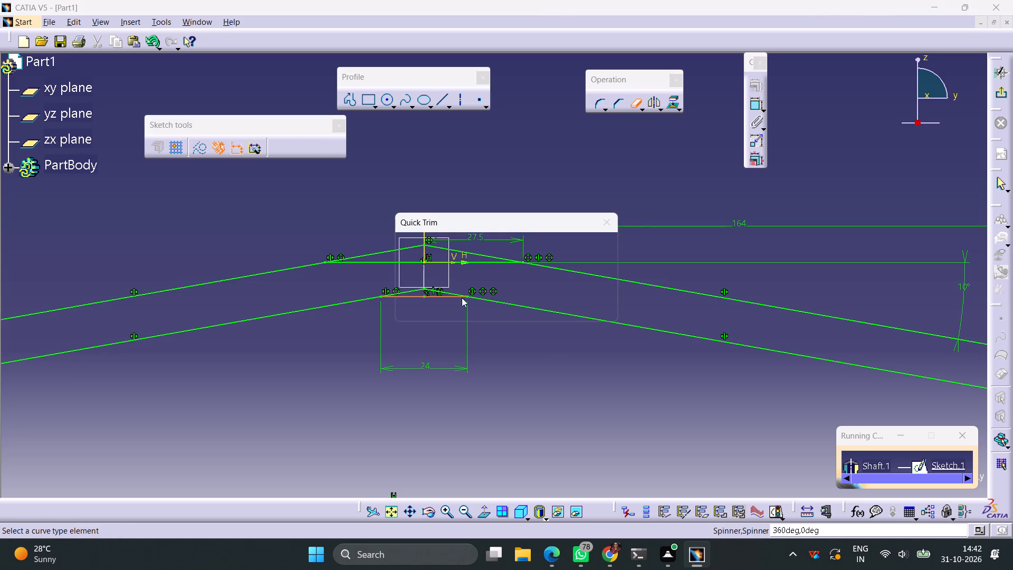
left_click(513, 305)
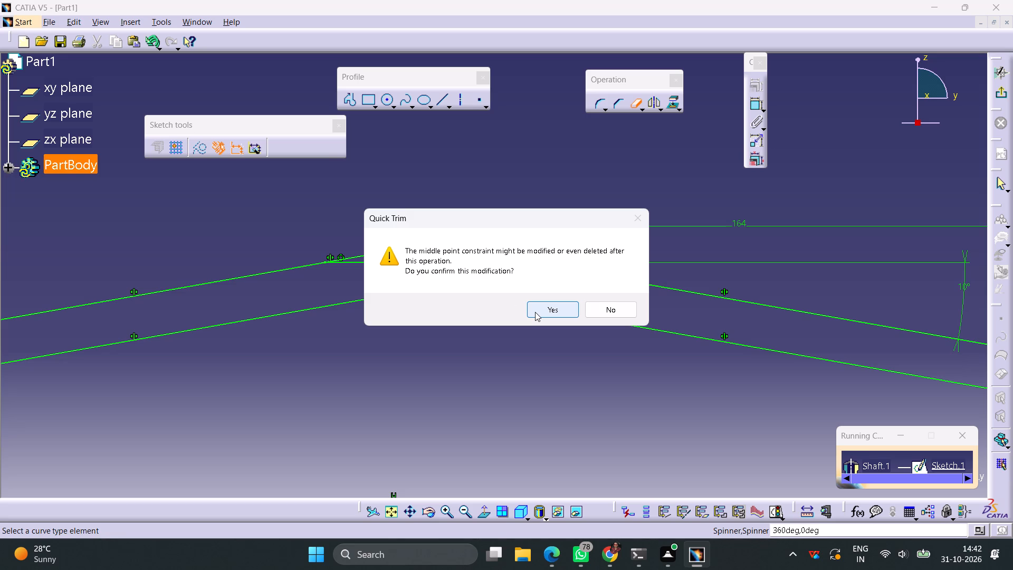
left_click(535, 312)
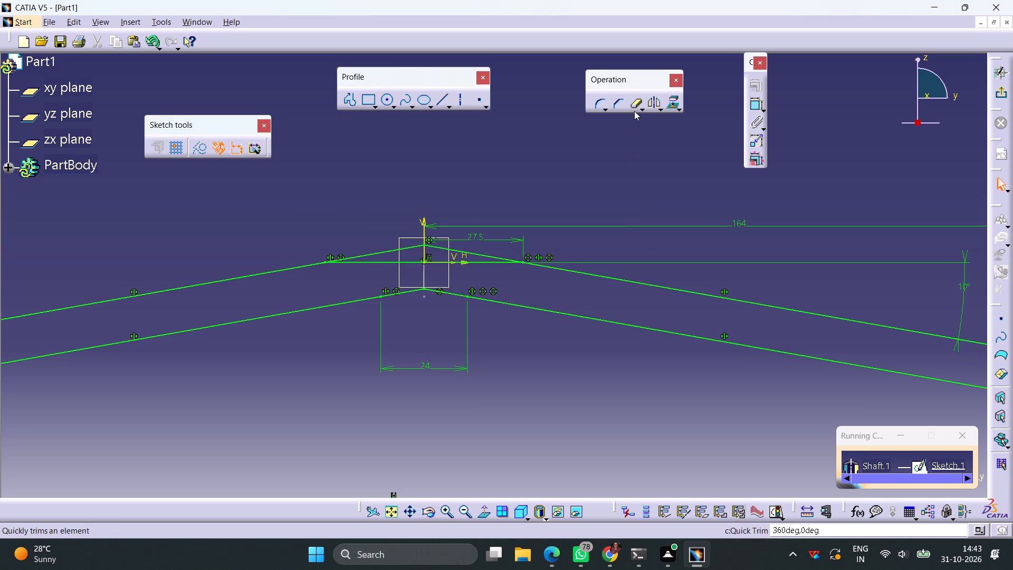
Quick Trim away the horizontal line beneath the upper peak of the profile.
left_click(634, 107)
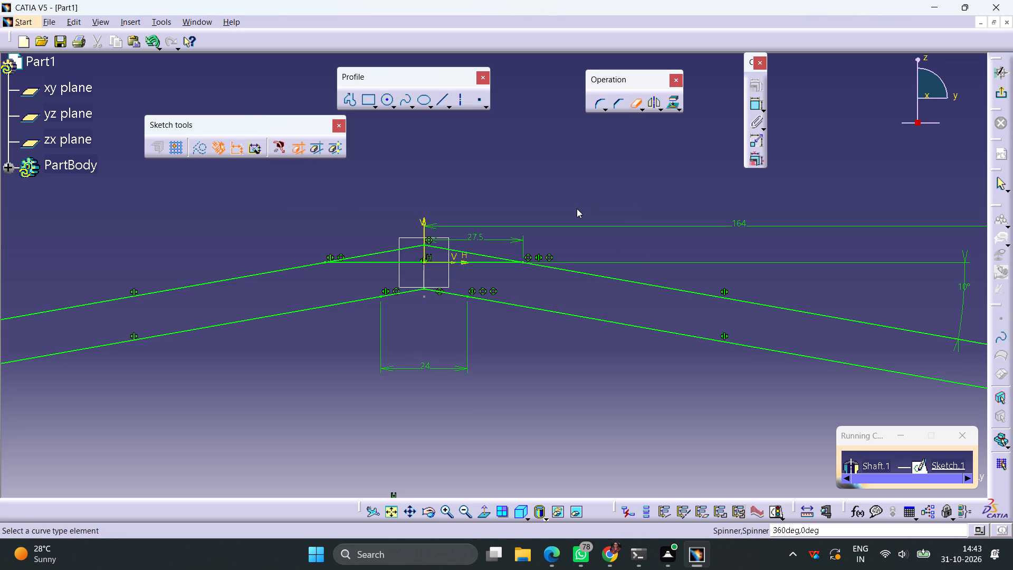
middle_click_drag(503, 234, 521, 170, "ctrl")
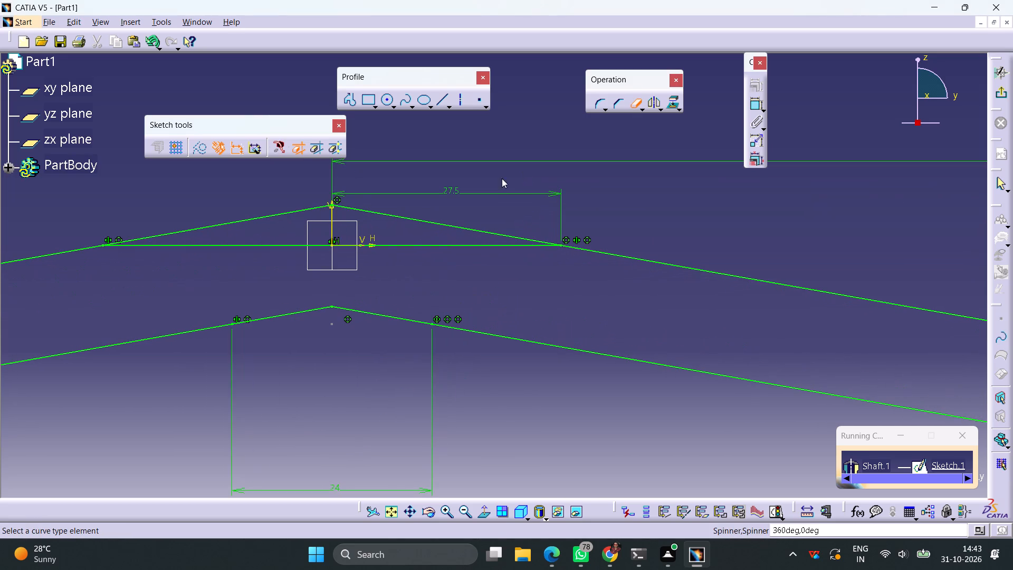
left_click(423, 244)
middle_click_drag(476, 252, 478, 361, "ctrl")
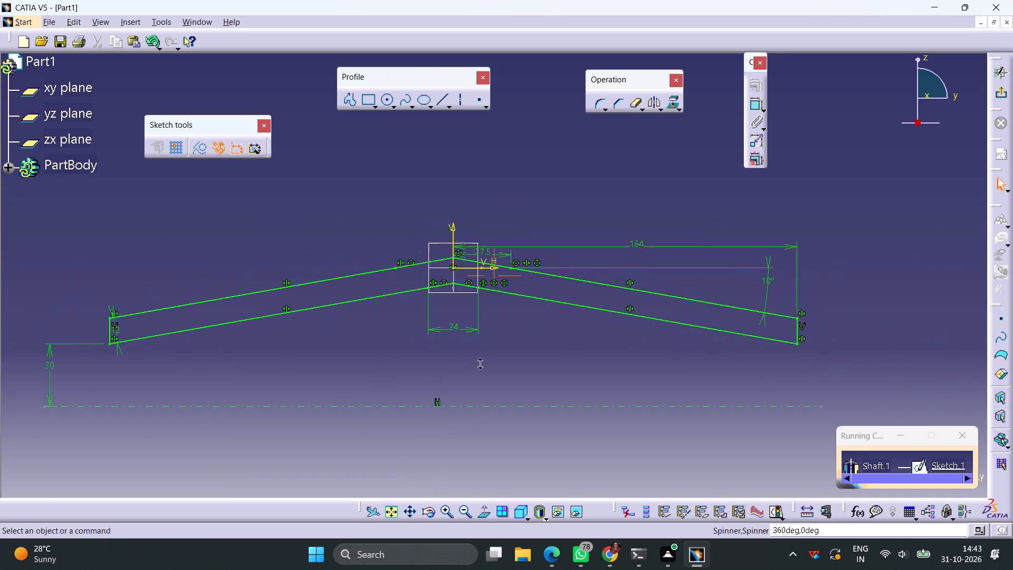
middle_click_drag(478, 361, 482, 393, "ctrl")
Finish the profile sketch and rebuild the 360-degree shaft from the edited profile.
left_click(999, 93)
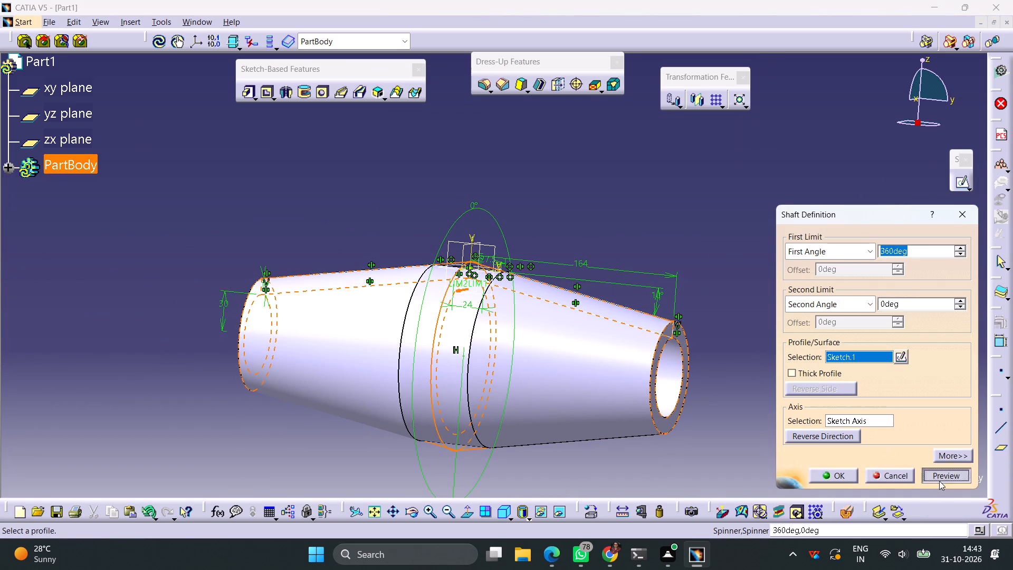
left_click(939, 481)
left_click(832, 474)
left_click(811, 394)
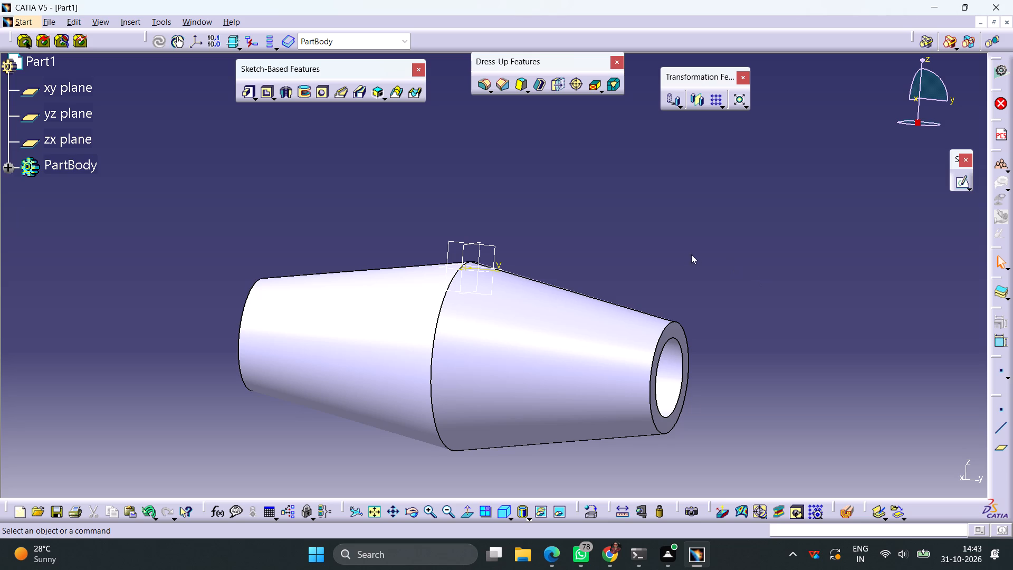
Start a sketch on the xy plane and draw a circle about 36 mm in diameter centred on the origin.
left_click(481, 273)
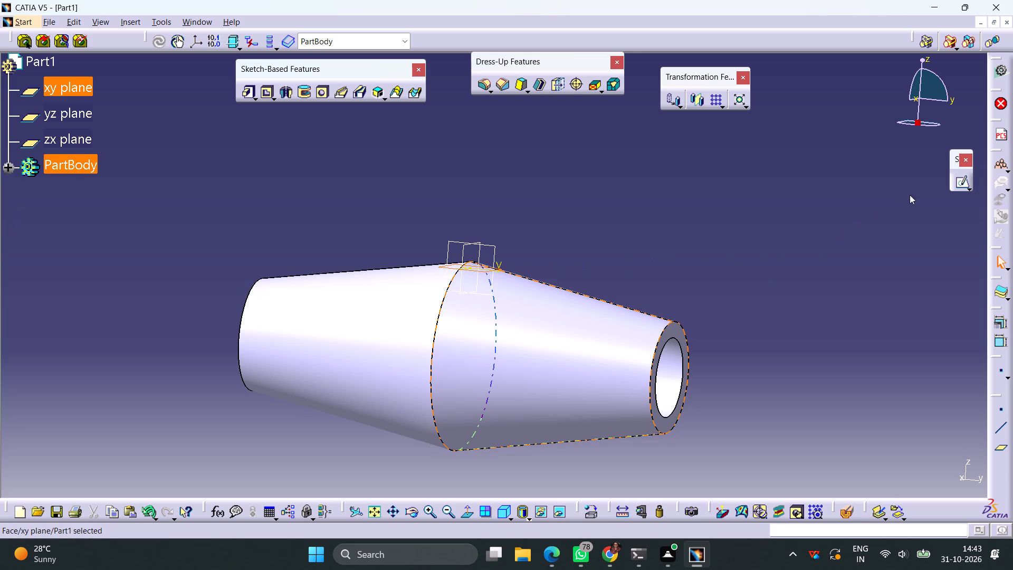
left_click(960, 184)
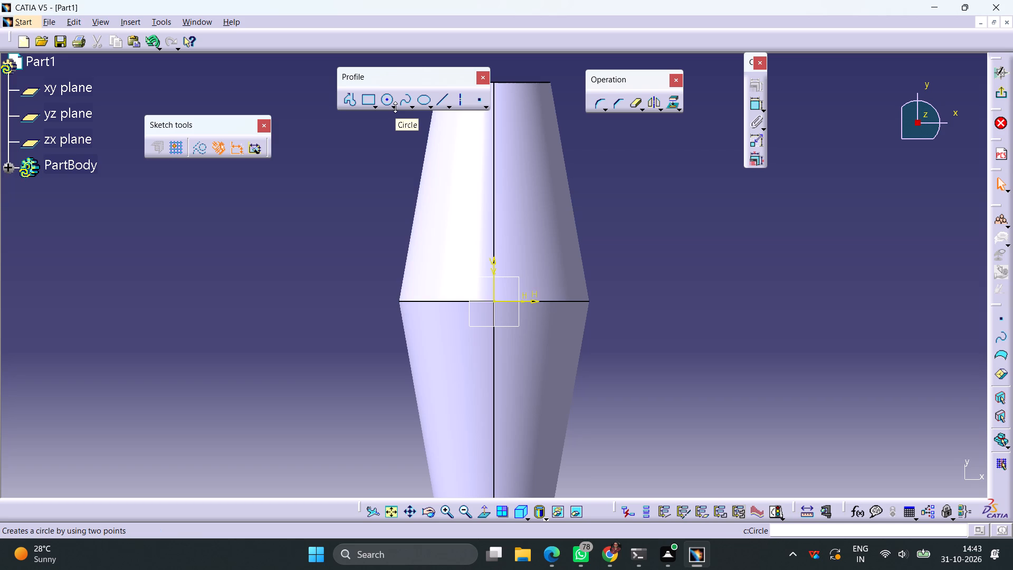
left_click(383, 103)
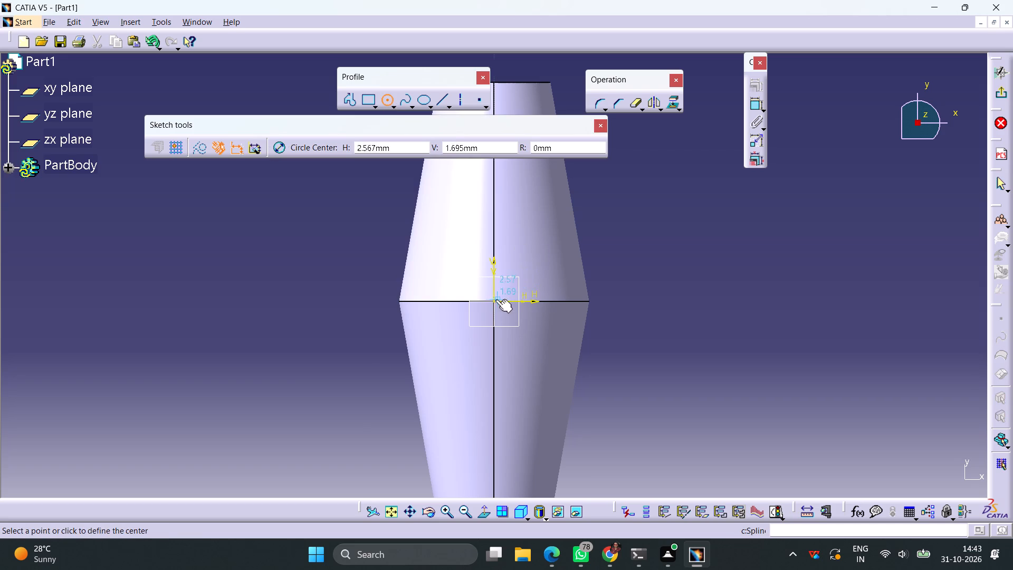
left_click(492, 303)
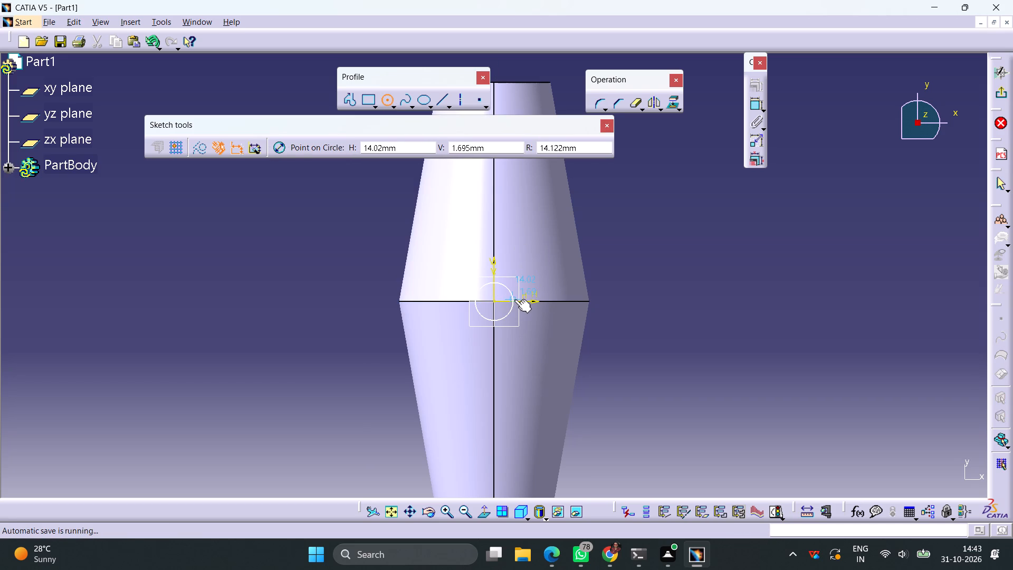
left_click(518, 296)
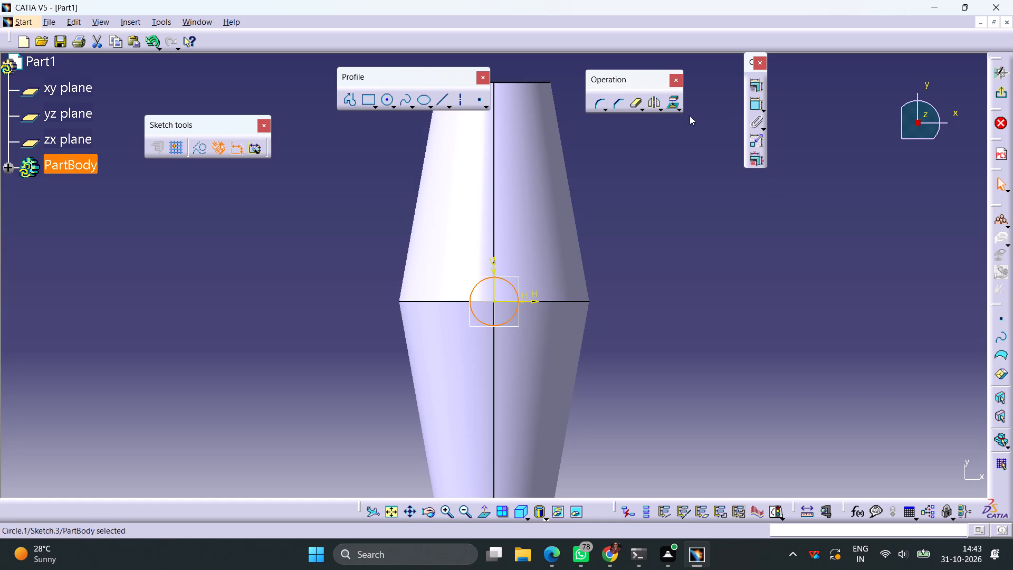
Dimension the circle with a 55 mm diameter and finish the sketch.
left_click(753, 105)
left_click(685, 242)
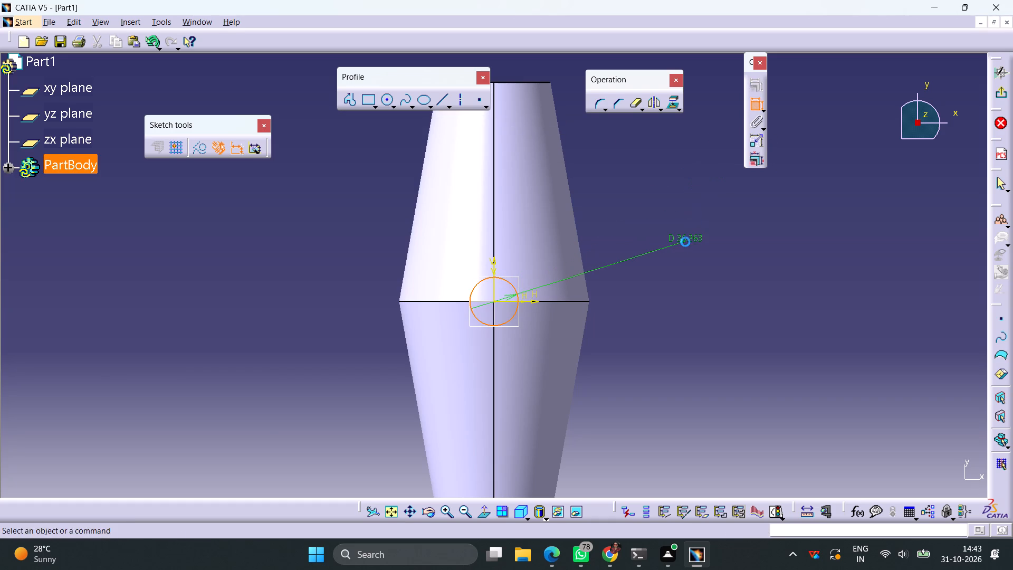
double_click(689, 239)
type("55")
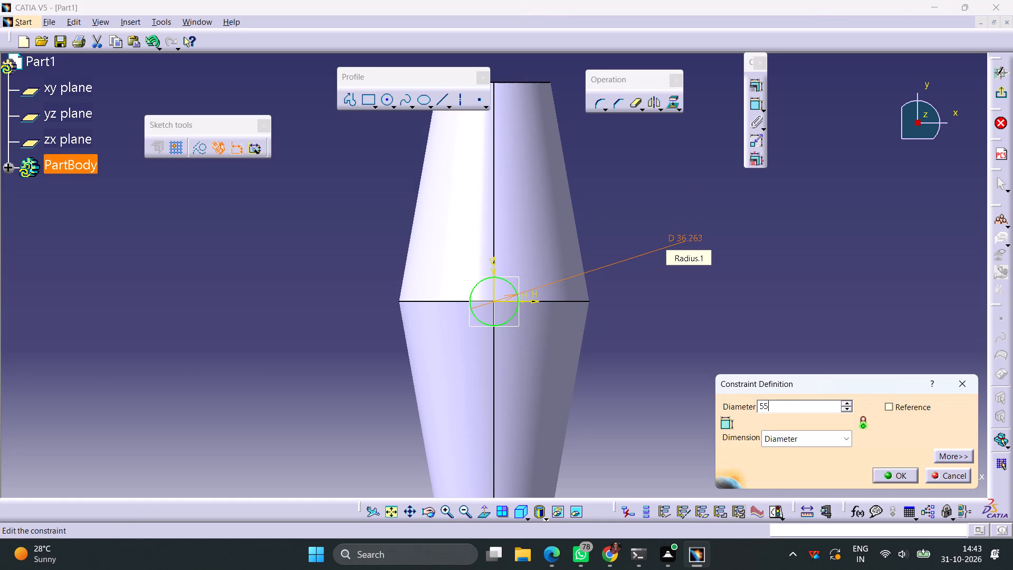
key("Return")
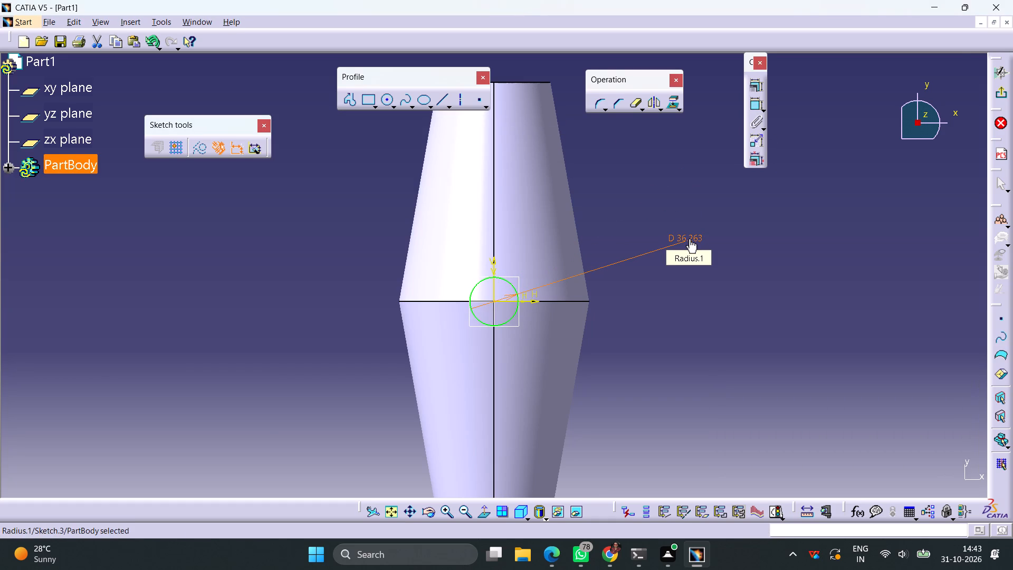
left_click(1003, 91)
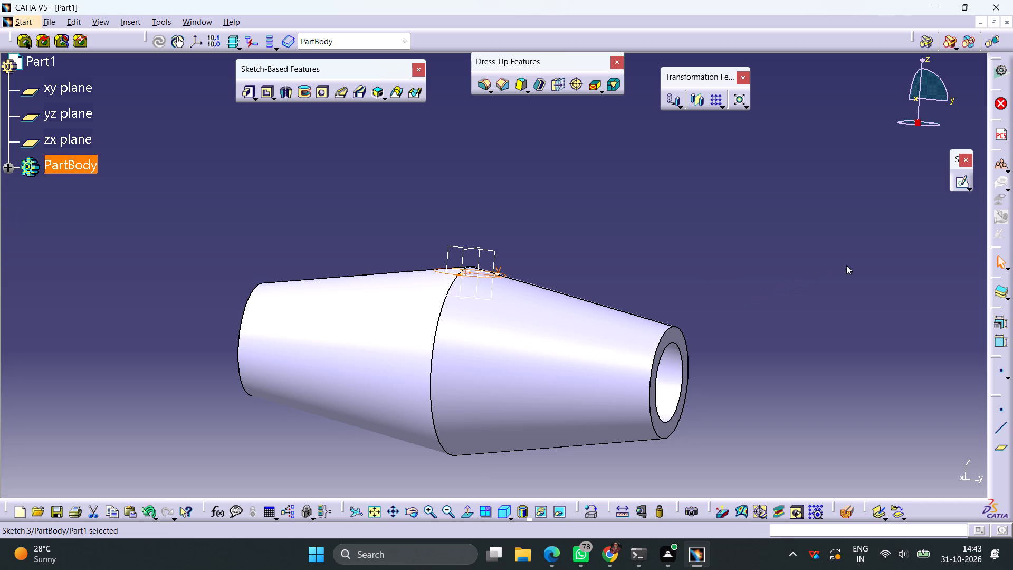
Pad the 55 mm circle away from the shaft with a length of 150-40, giving 110 mm.
left_click(245, 92)
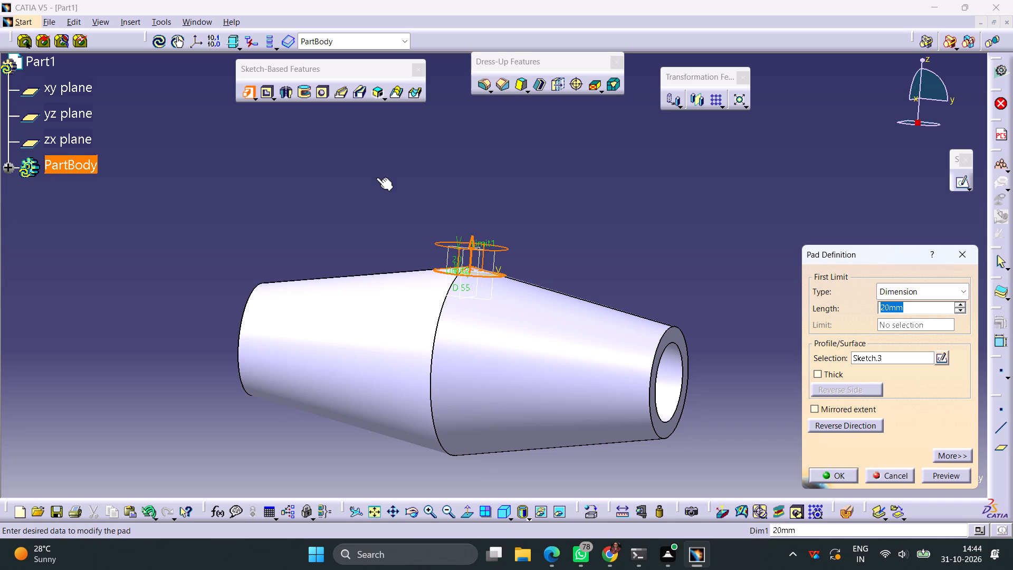
type("150-40")
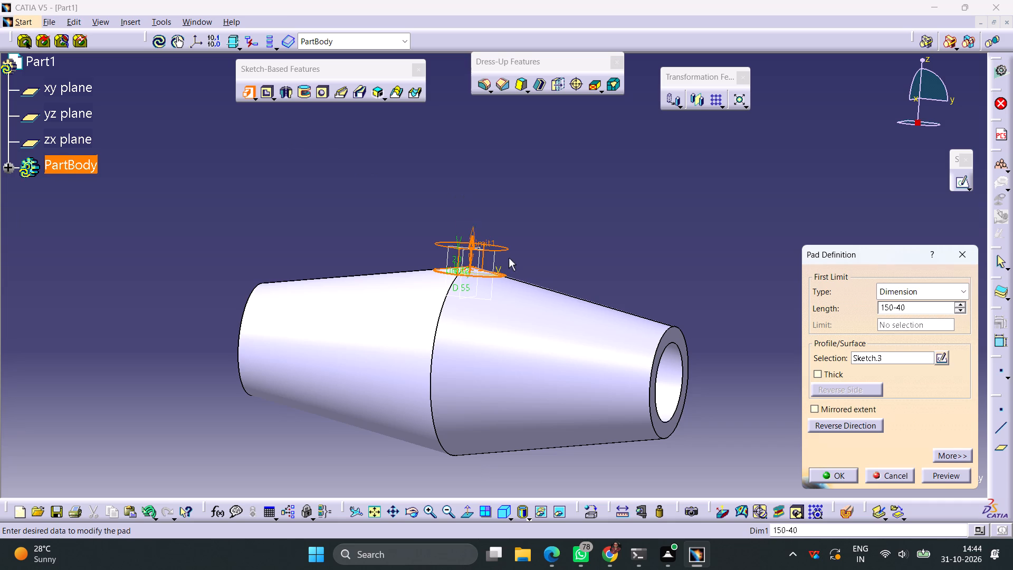
left_click(632, 245)
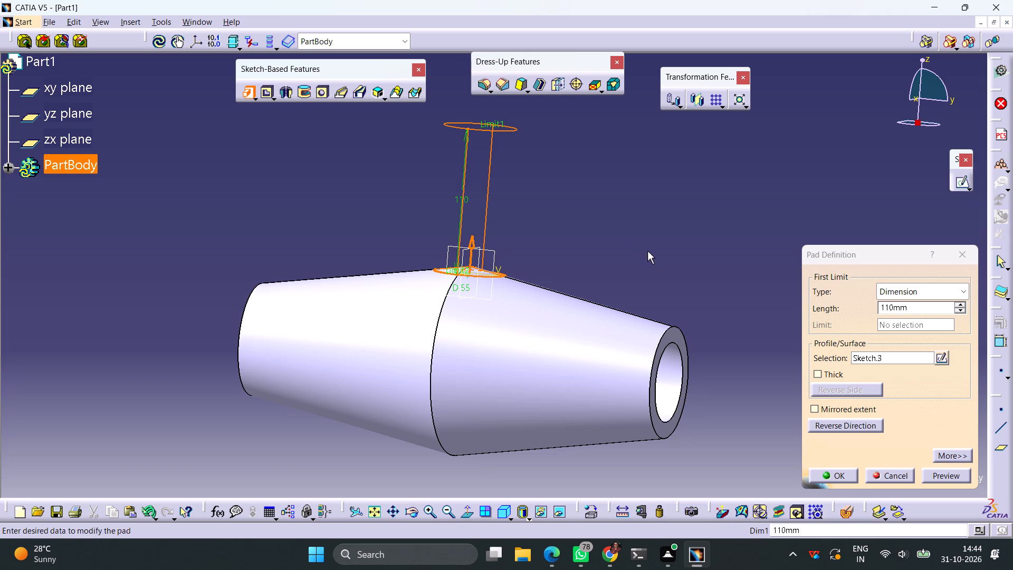
left_click(942, 475)
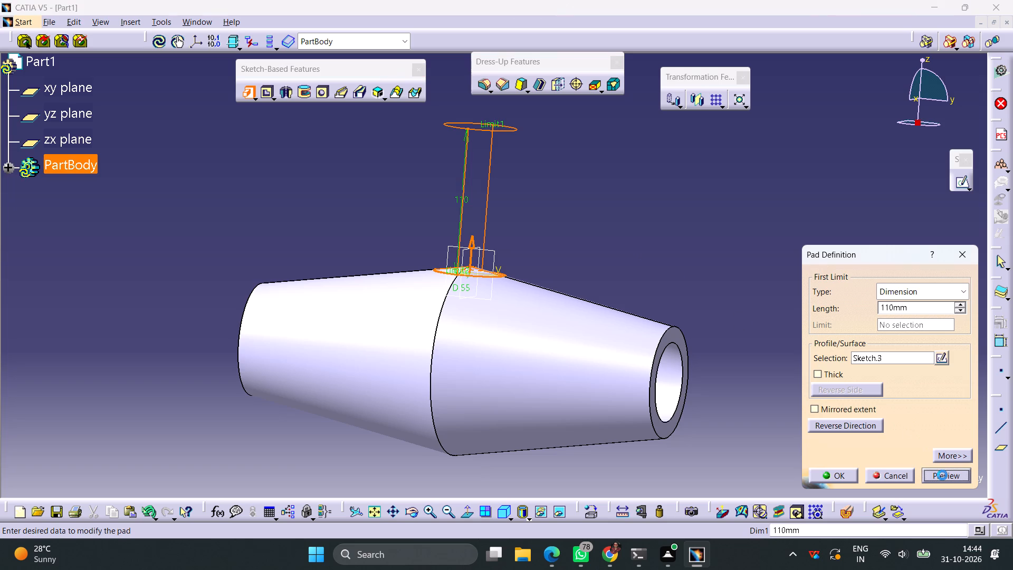
left_click(838, 474)
left_click(791, 309)
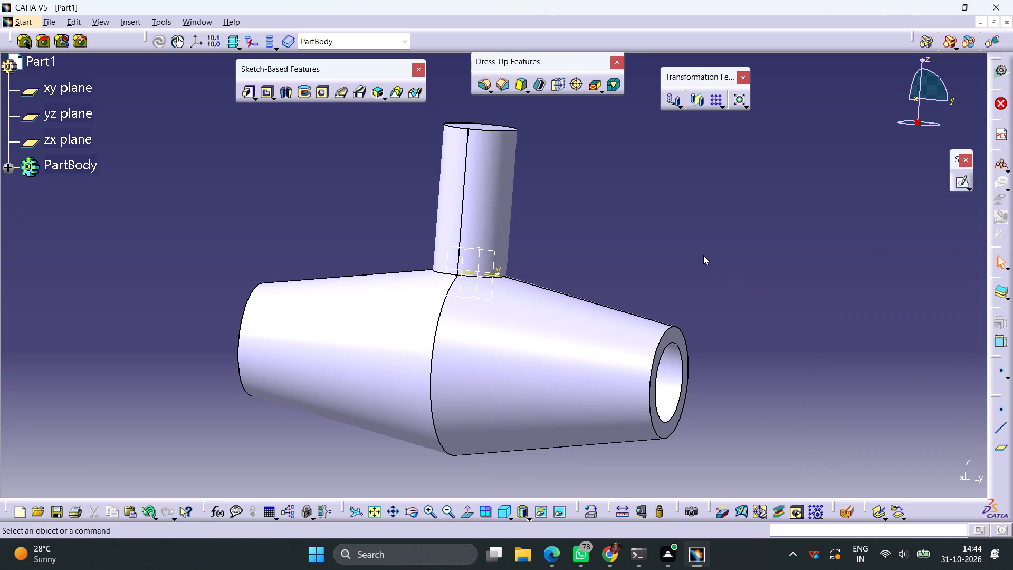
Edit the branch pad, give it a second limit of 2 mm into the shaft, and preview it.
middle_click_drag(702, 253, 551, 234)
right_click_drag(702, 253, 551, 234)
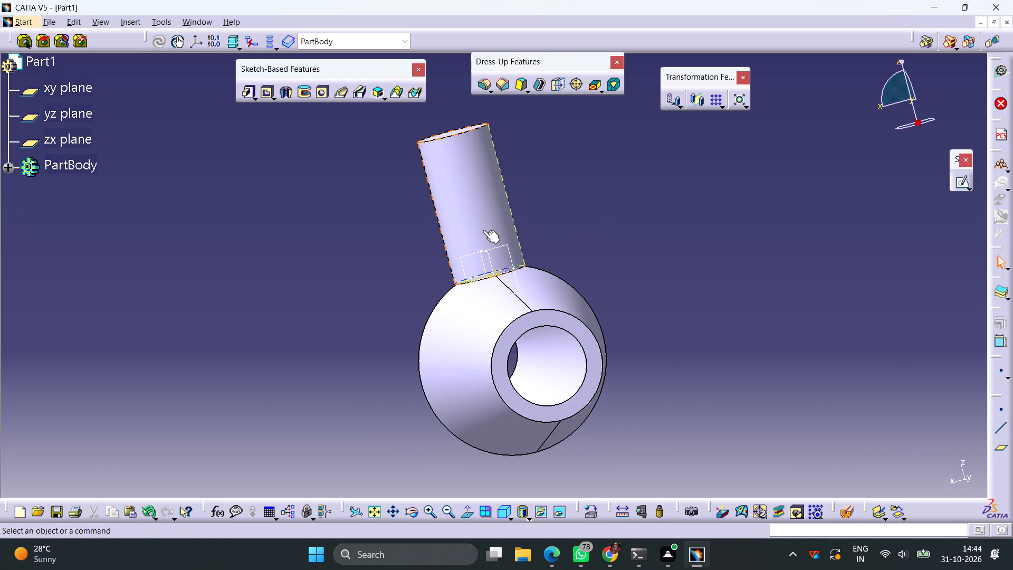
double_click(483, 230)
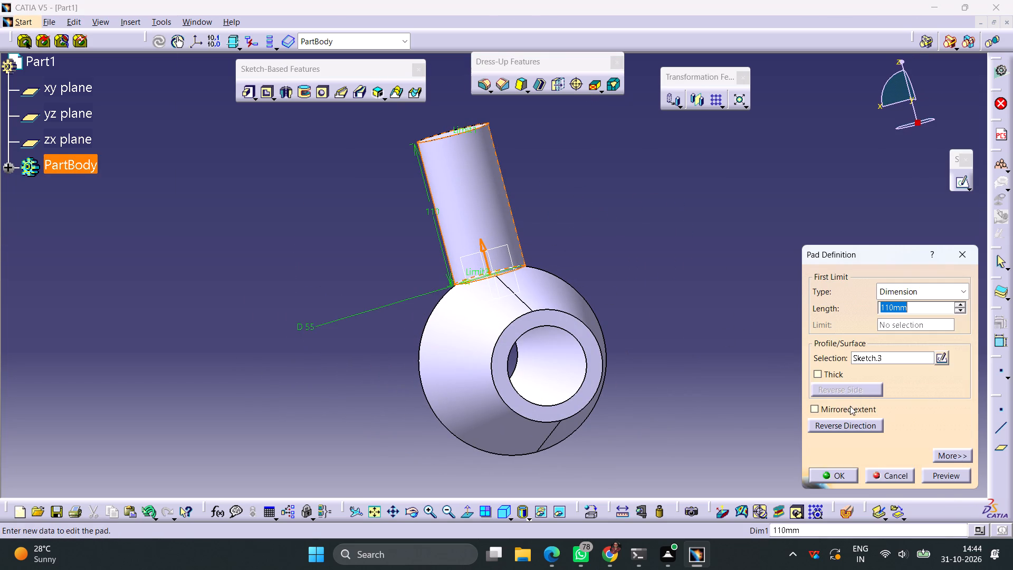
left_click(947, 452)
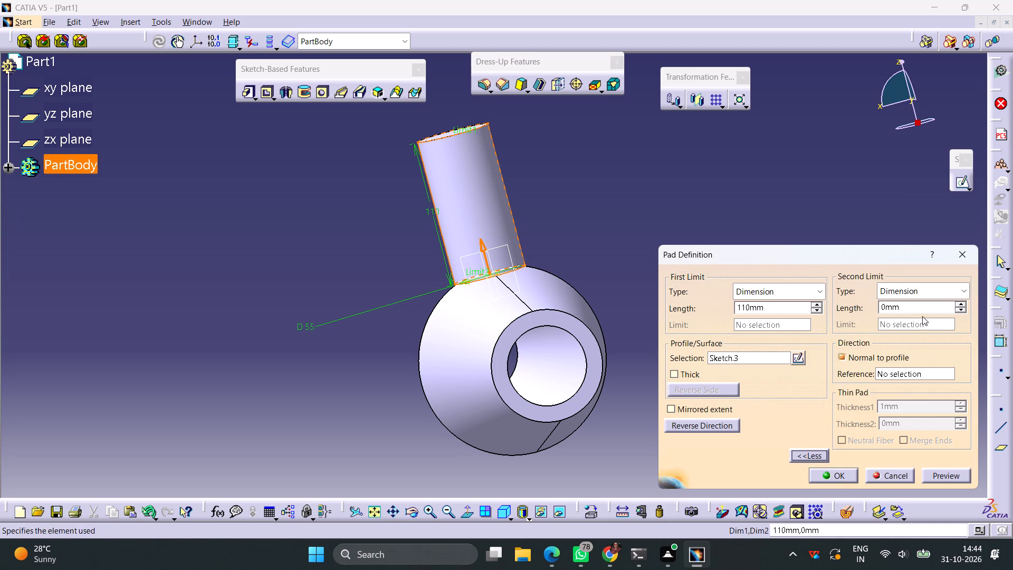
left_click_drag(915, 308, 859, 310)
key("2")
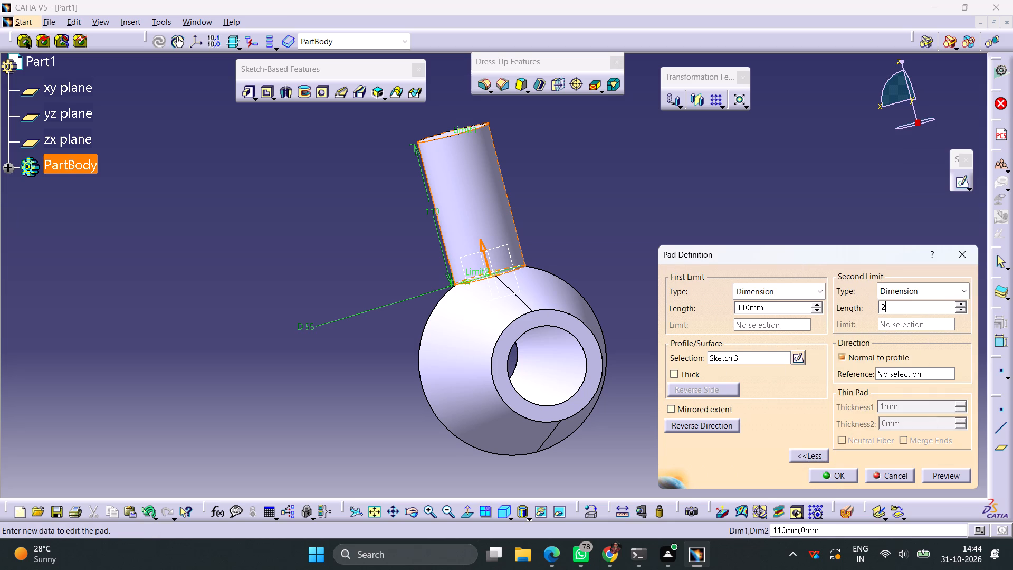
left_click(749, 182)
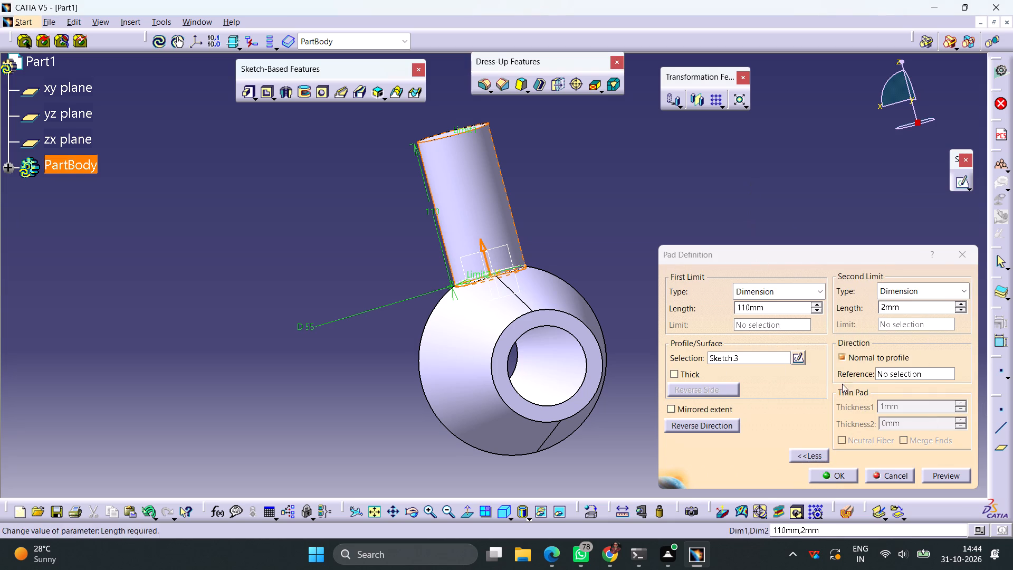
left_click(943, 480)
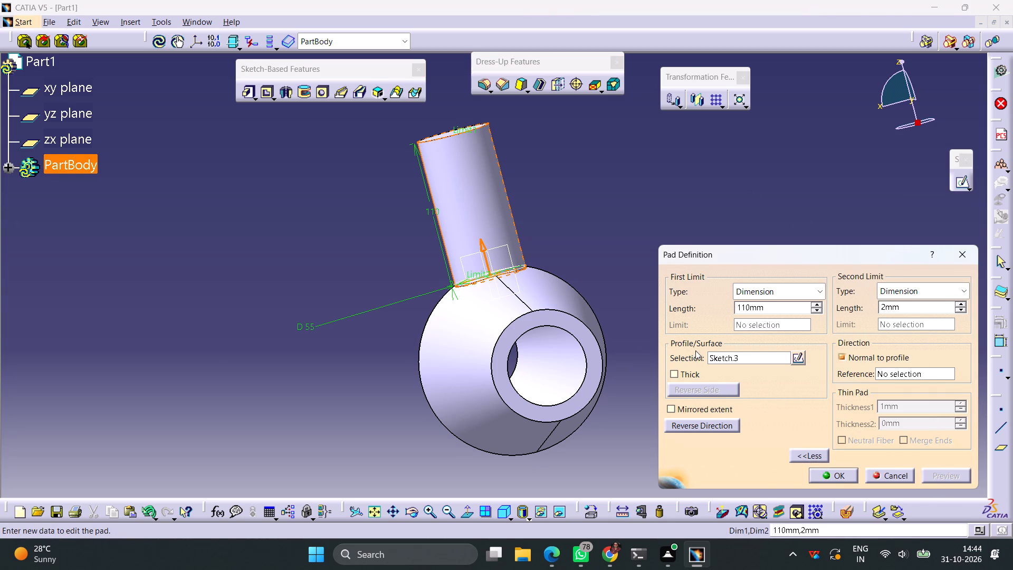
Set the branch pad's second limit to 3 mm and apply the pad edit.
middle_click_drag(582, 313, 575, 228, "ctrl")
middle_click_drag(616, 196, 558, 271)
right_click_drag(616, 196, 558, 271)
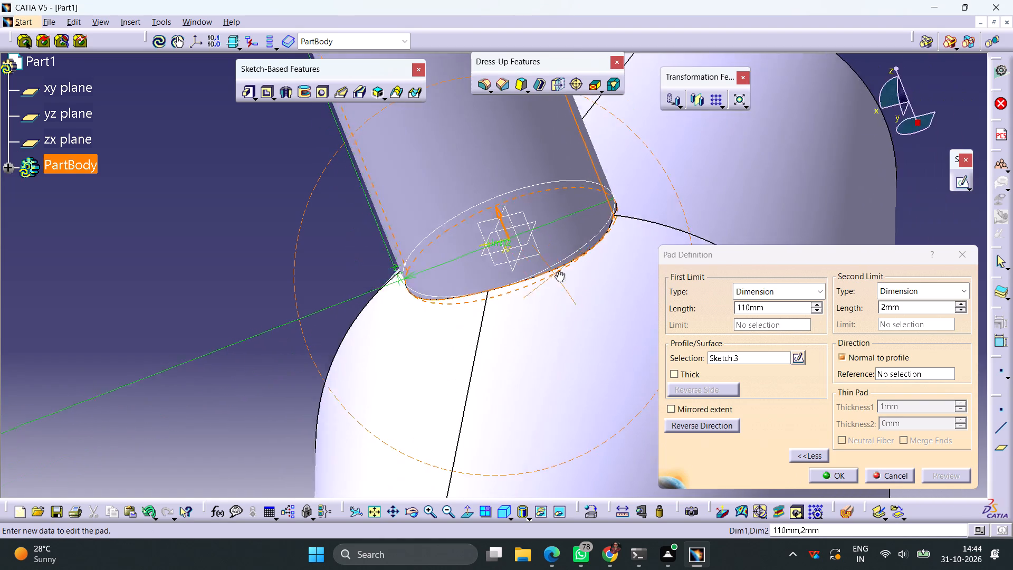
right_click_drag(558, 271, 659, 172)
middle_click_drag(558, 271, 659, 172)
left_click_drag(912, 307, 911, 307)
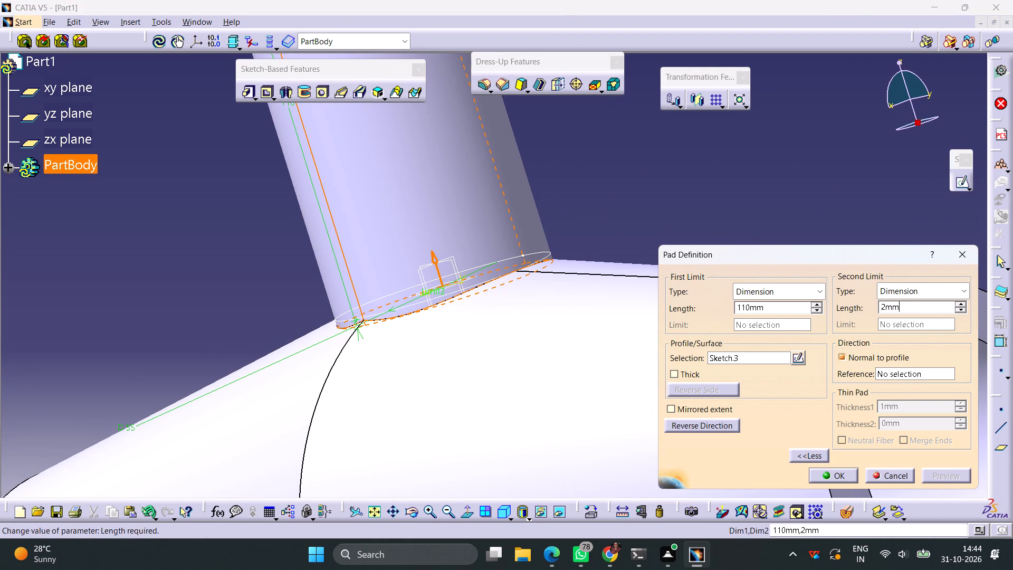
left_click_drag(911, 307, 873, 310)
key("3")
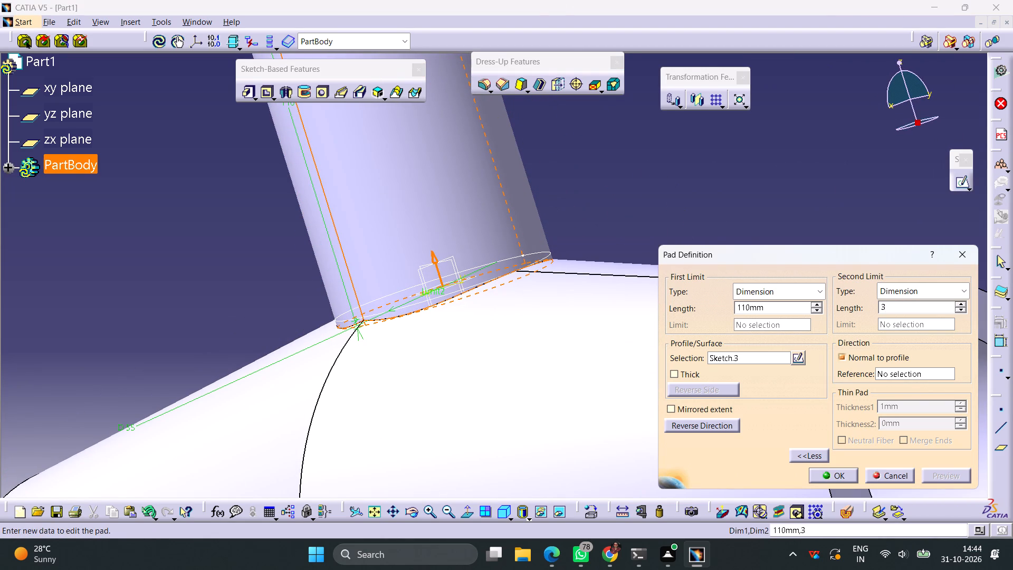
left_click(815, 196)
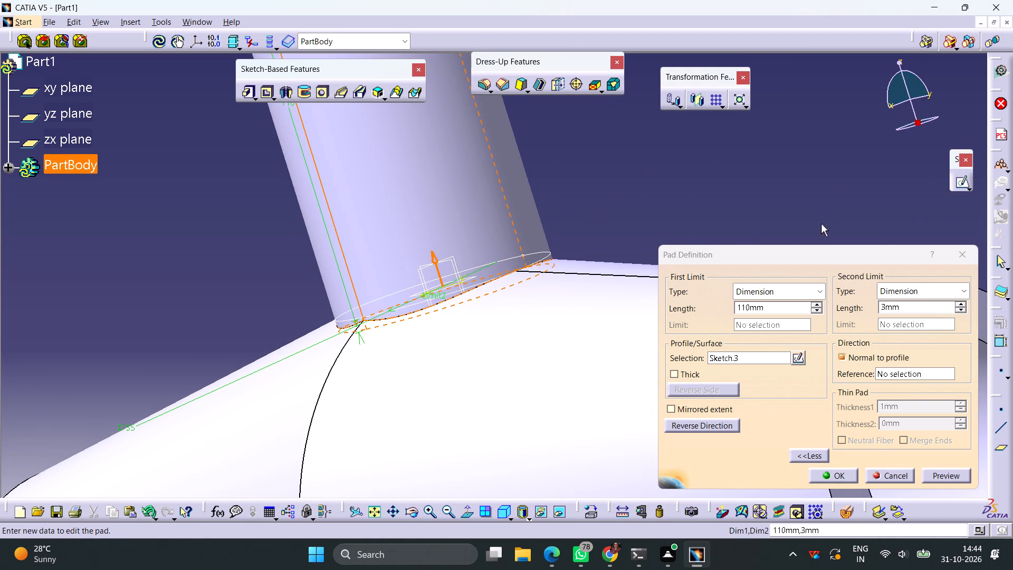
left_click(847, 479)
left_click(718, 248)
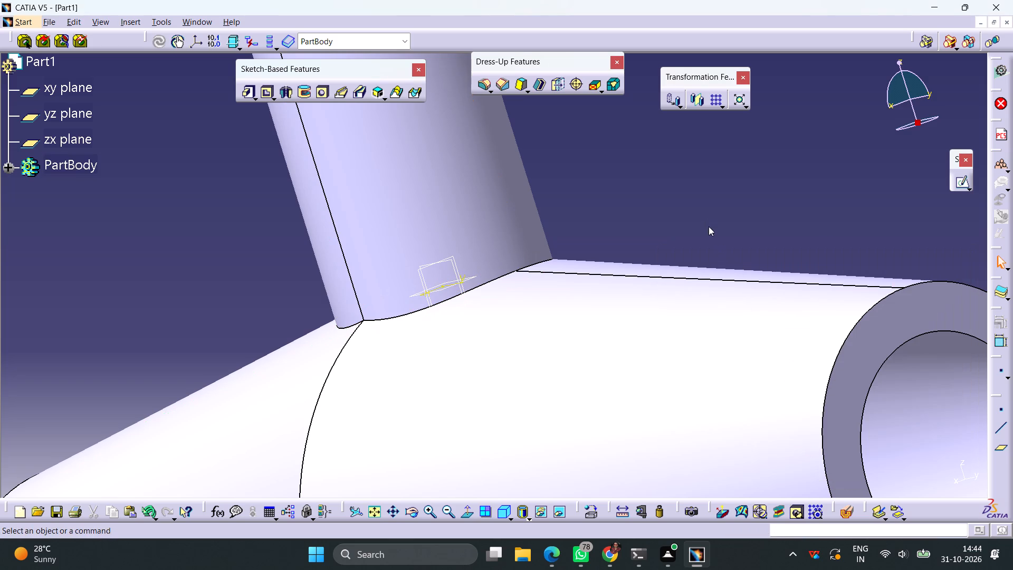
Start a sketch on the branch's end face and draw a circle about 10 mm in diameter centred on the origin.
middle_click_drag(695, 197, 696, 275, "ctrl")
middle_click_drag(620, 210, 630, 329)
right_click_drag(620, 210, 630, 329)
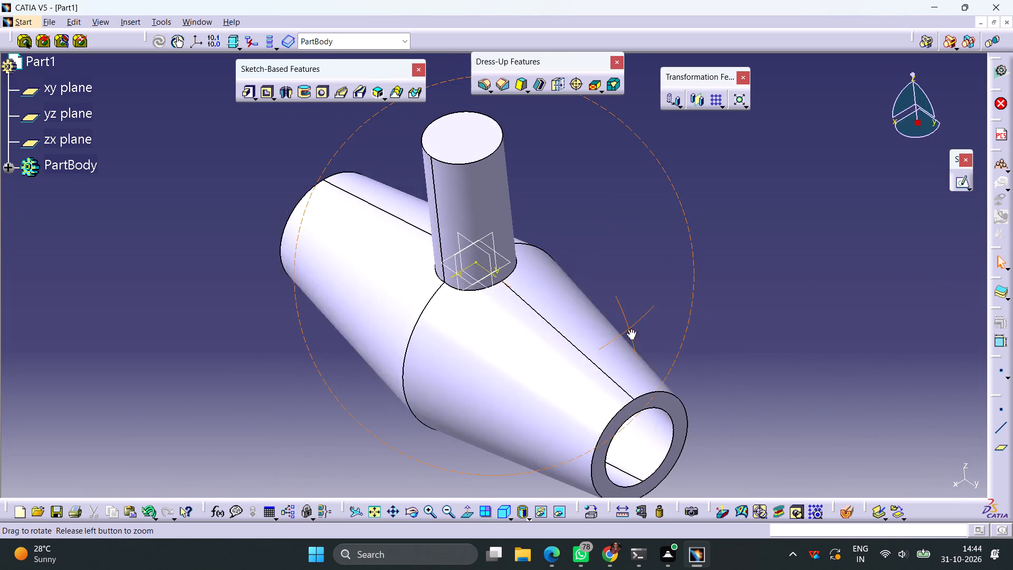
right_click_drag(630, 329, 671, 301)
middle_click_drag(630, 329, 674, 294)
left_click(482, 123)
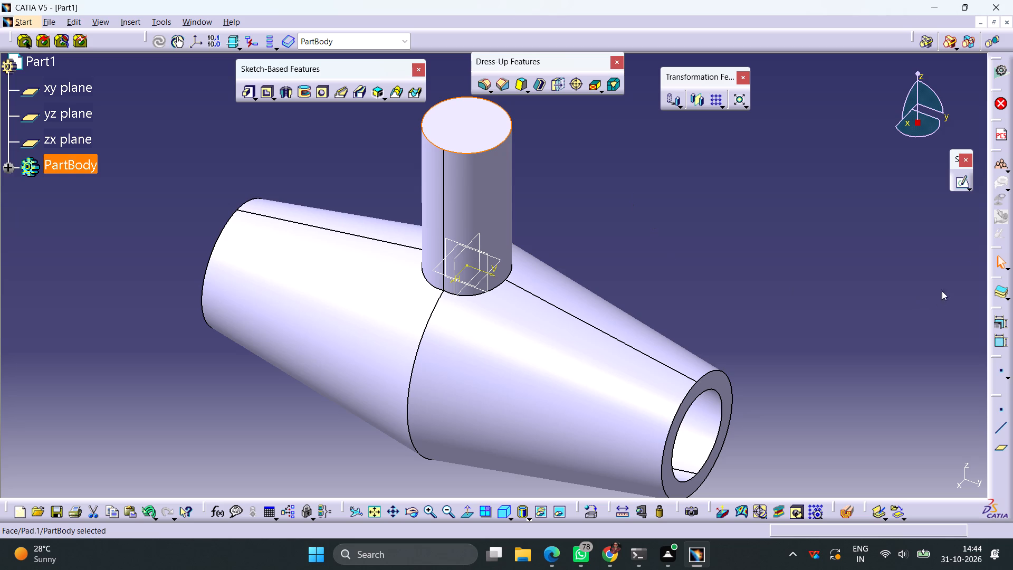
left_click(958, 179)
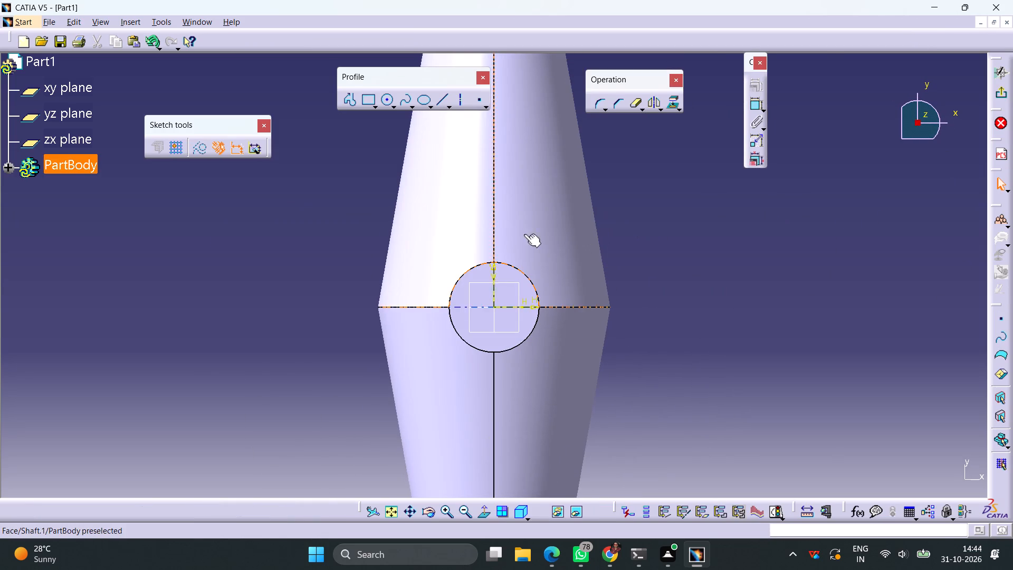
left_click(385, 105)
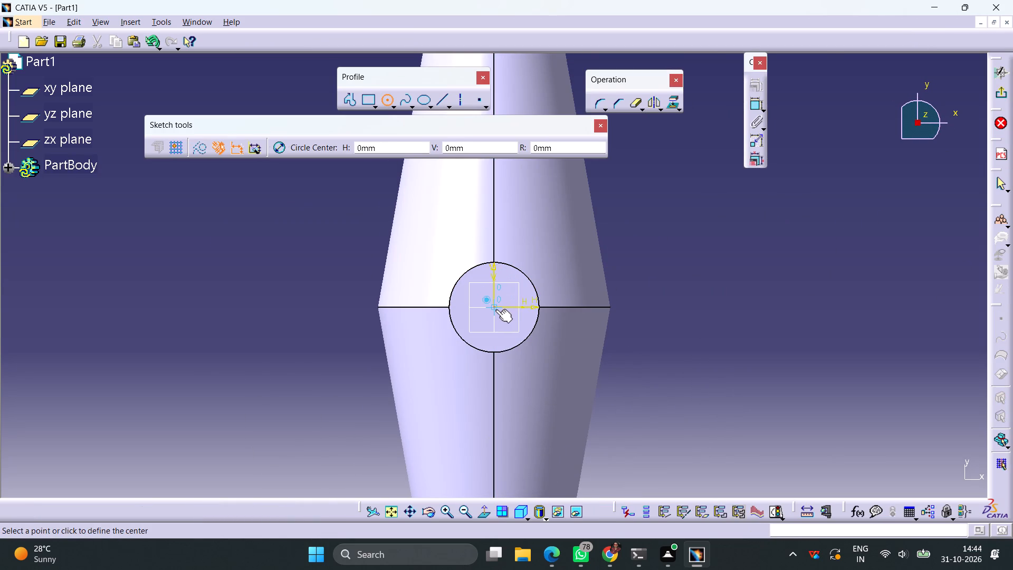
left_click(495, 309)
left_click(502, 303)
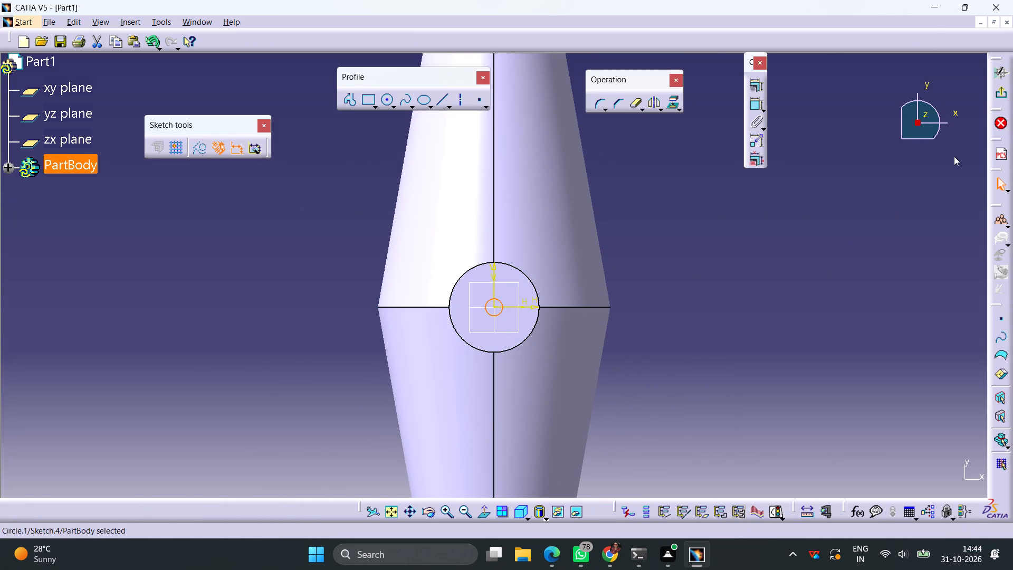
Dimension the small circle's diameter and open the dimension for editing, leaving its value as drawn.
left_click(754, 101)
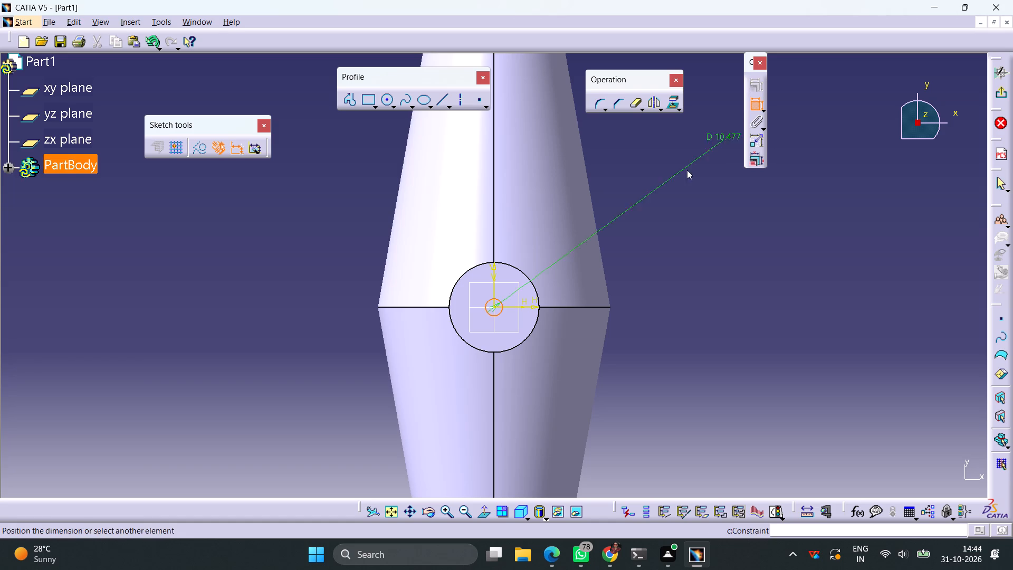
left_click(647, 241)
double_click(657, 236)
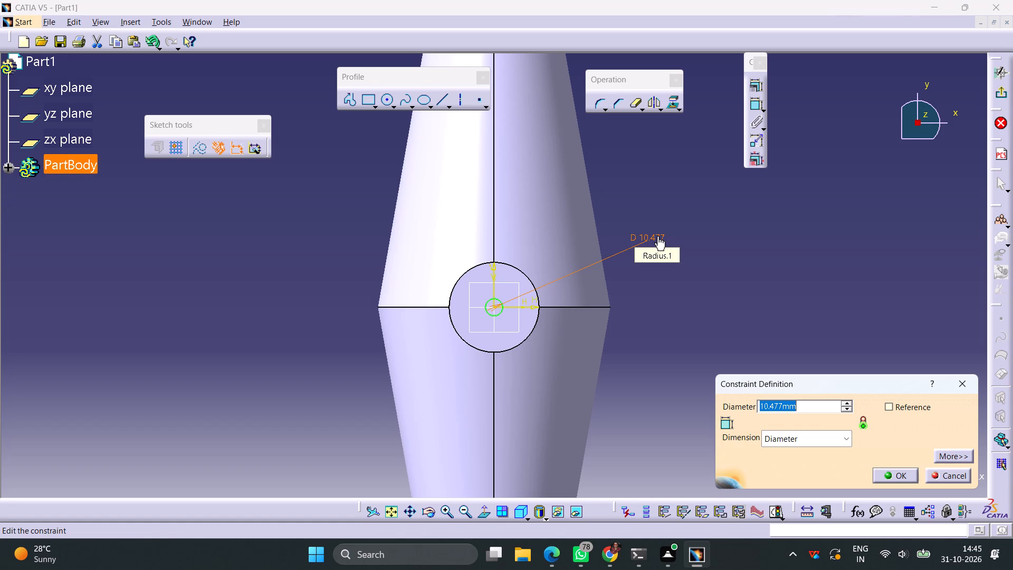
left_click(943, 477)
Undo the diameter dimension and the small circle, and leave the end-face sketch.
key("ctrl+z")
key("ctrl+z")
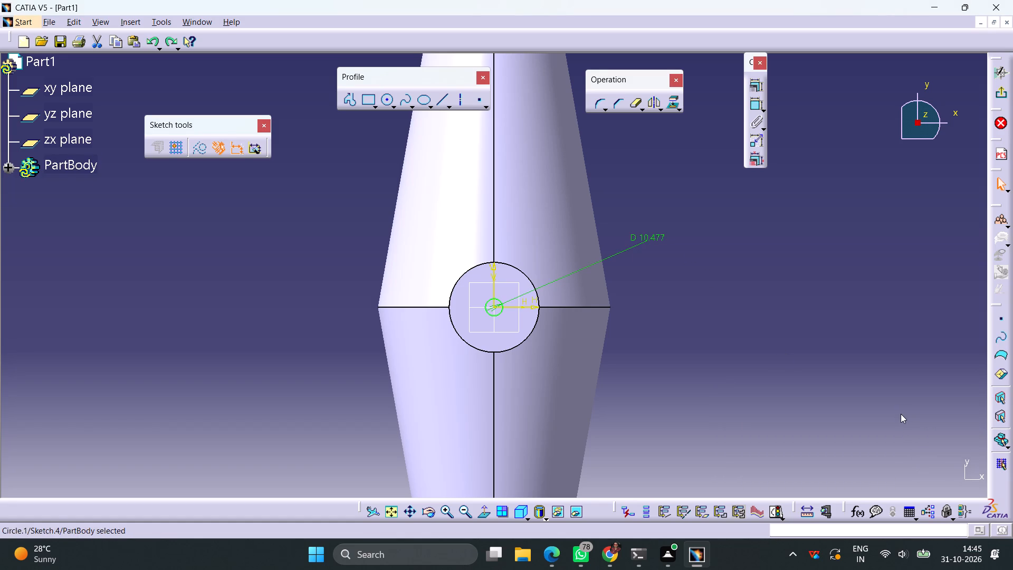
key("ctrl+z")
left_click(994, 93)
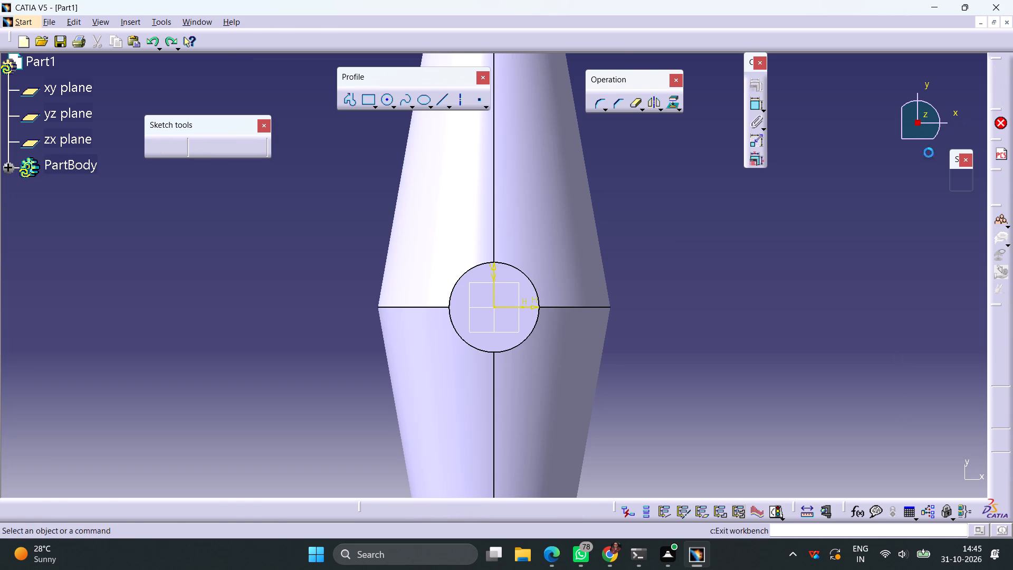
Reopen the branch pad's profile sketch, set the circle's diameter to 80 mm, return to the pad definition and preview it.
double_click(483, 204)
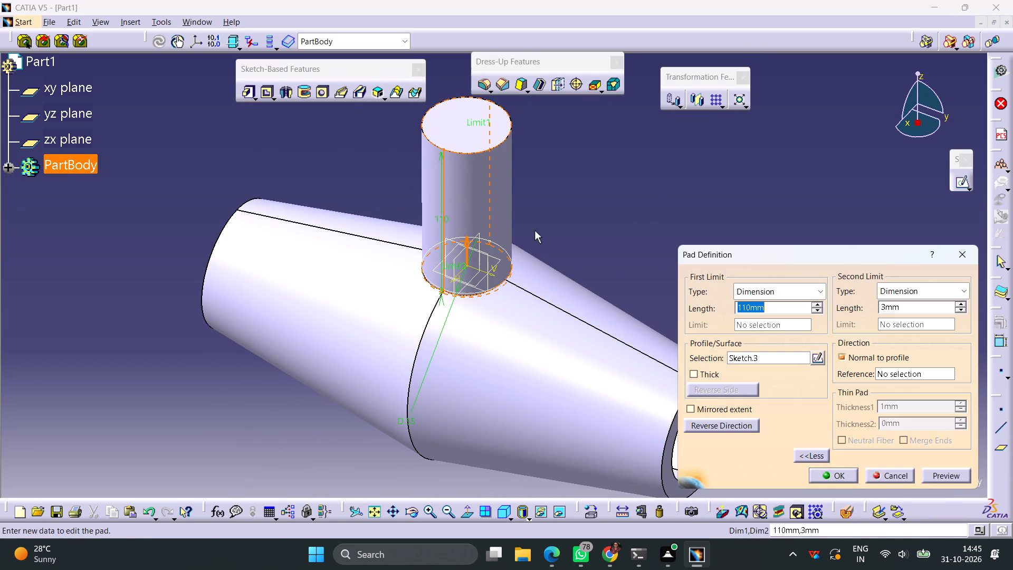
left_click(817, 359)
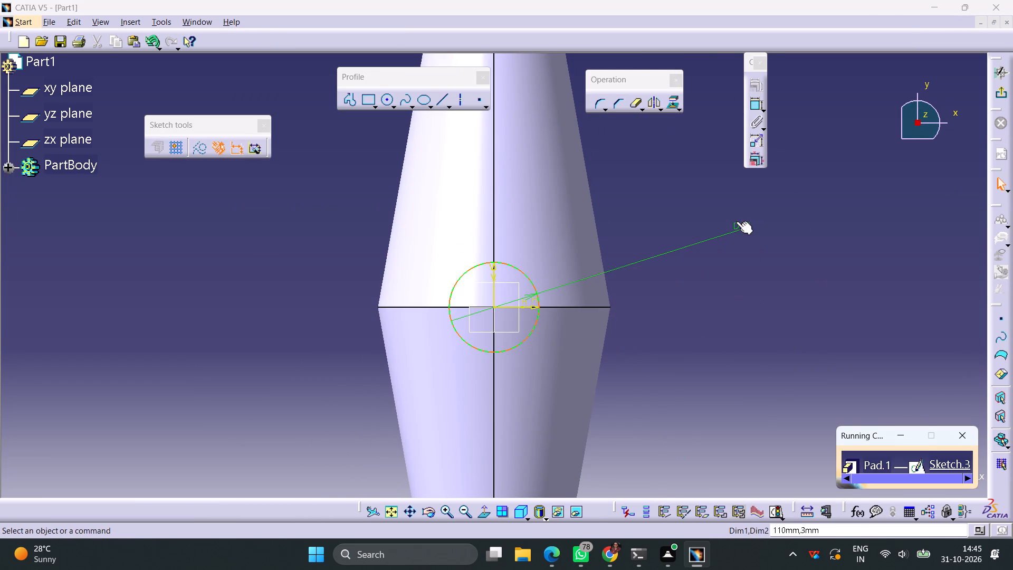
double_click(741, 226)
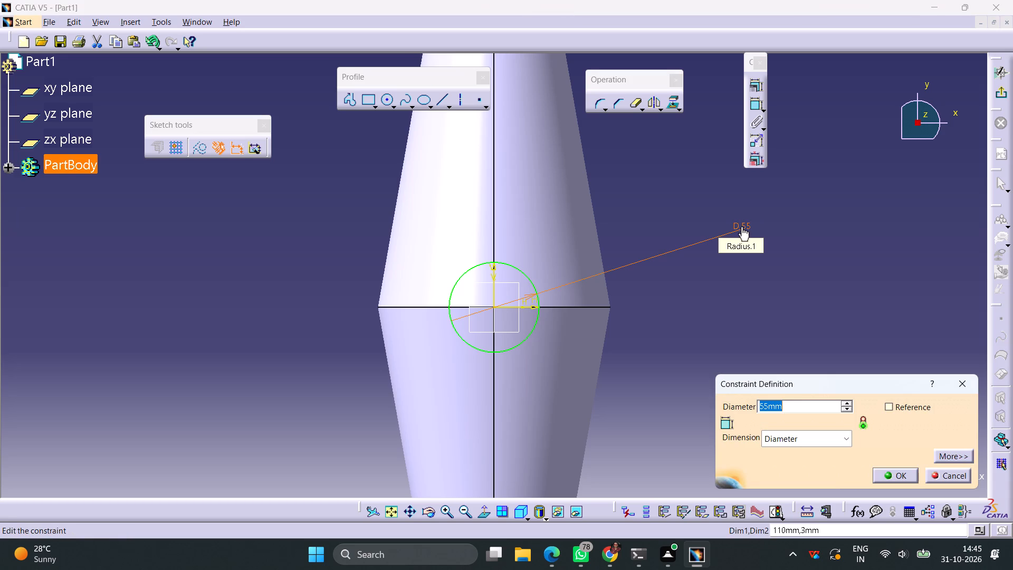
type("80")
key("Return")
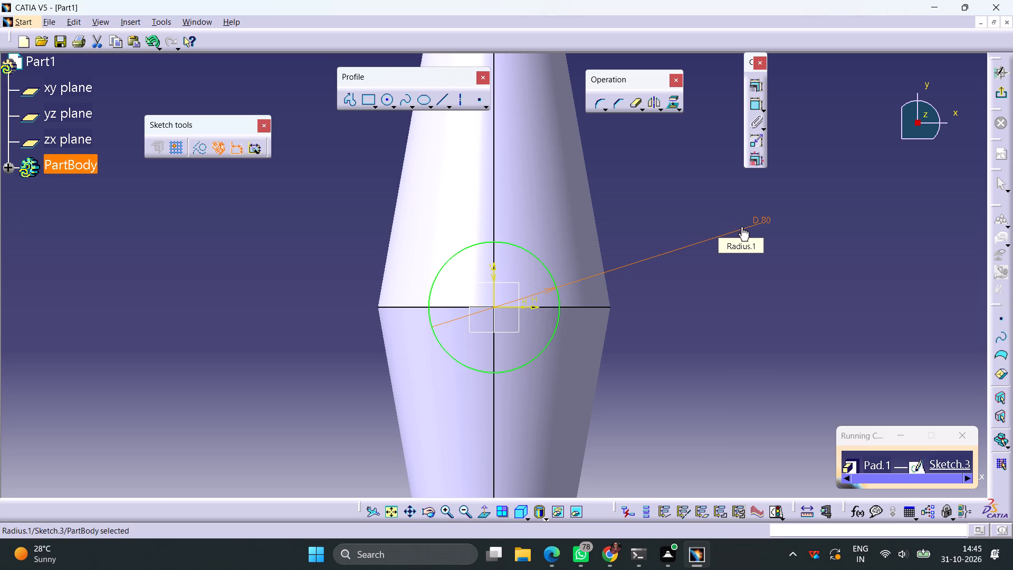
left_click(1005, 92)
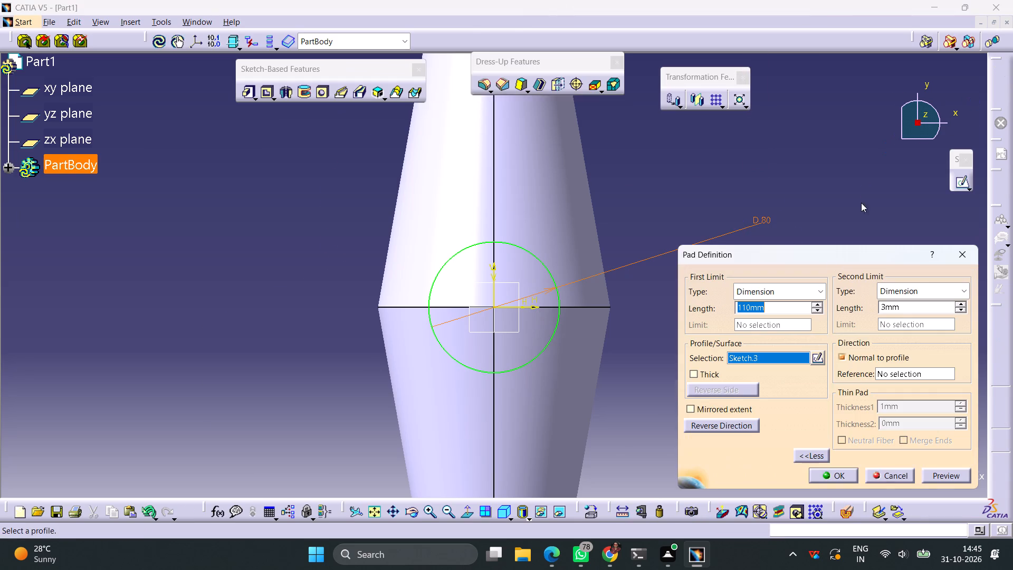
left_click(947, 477)
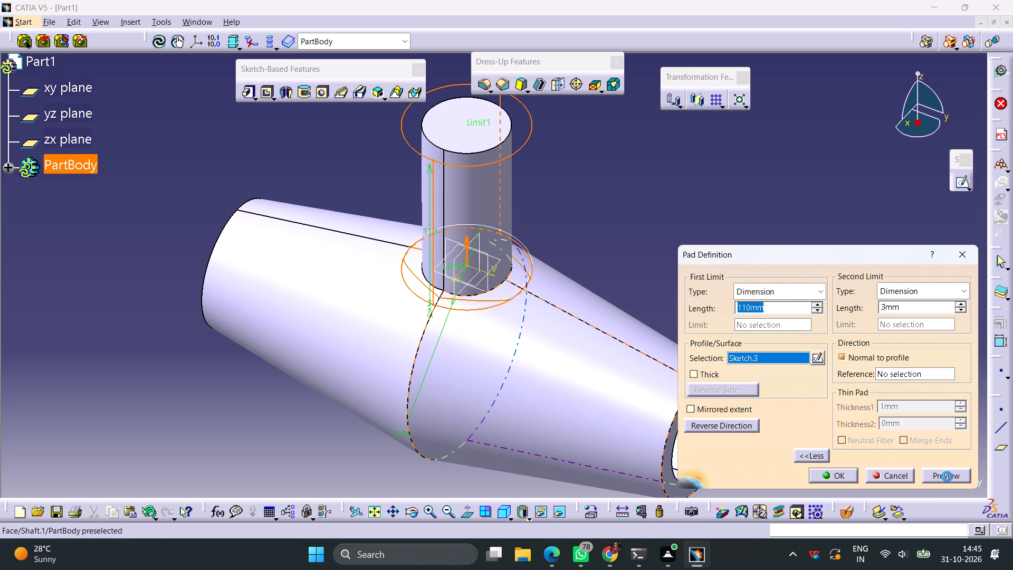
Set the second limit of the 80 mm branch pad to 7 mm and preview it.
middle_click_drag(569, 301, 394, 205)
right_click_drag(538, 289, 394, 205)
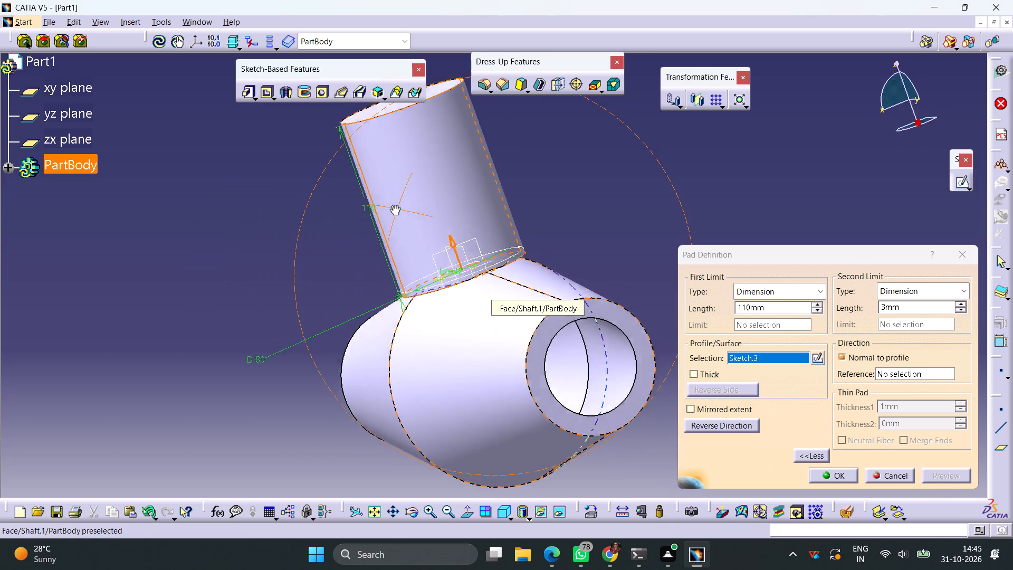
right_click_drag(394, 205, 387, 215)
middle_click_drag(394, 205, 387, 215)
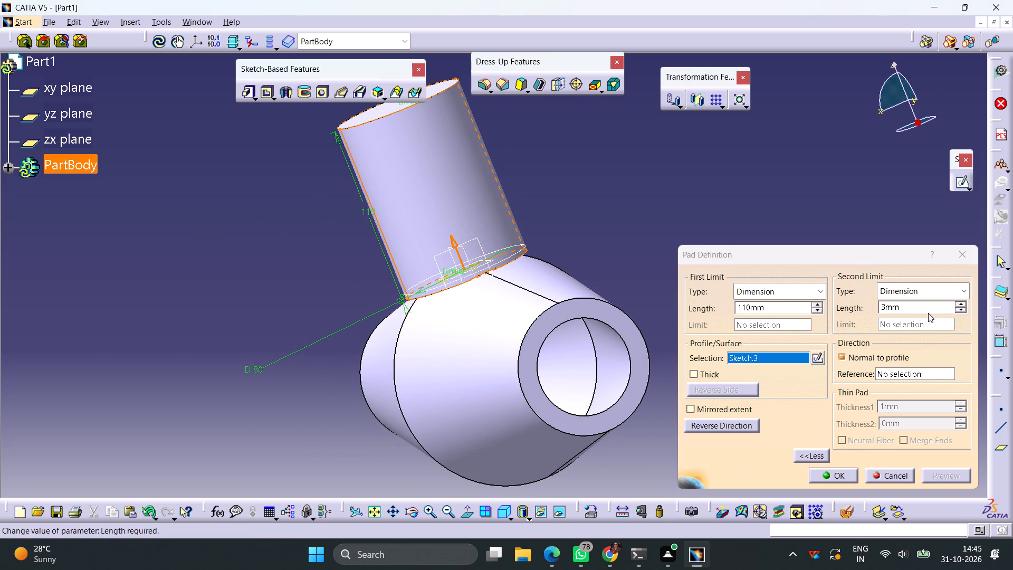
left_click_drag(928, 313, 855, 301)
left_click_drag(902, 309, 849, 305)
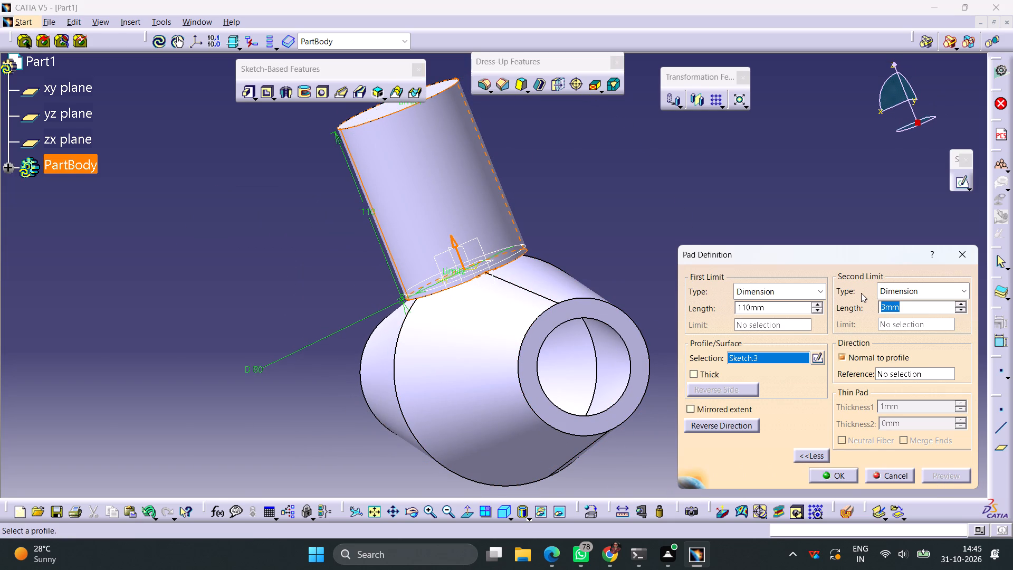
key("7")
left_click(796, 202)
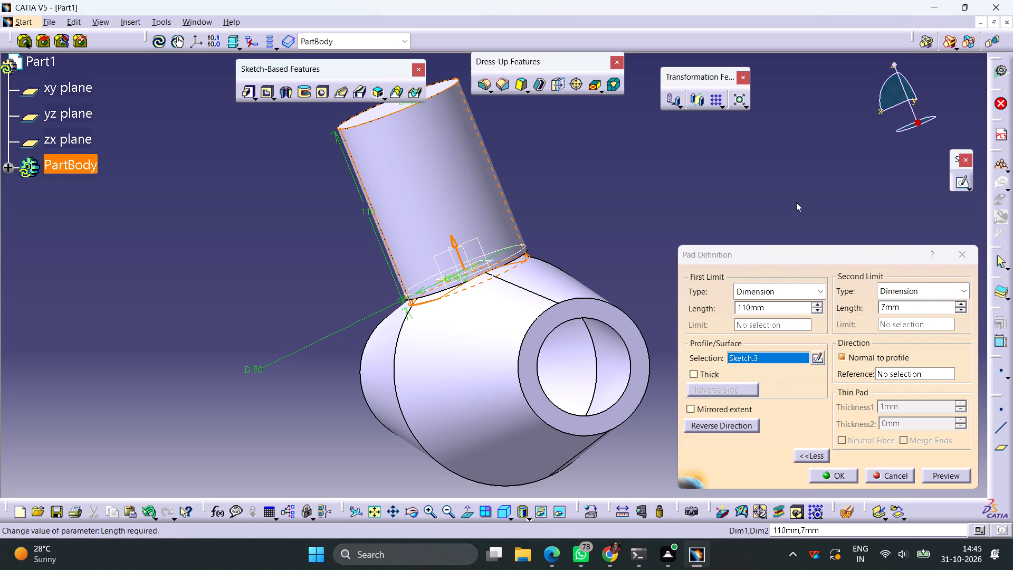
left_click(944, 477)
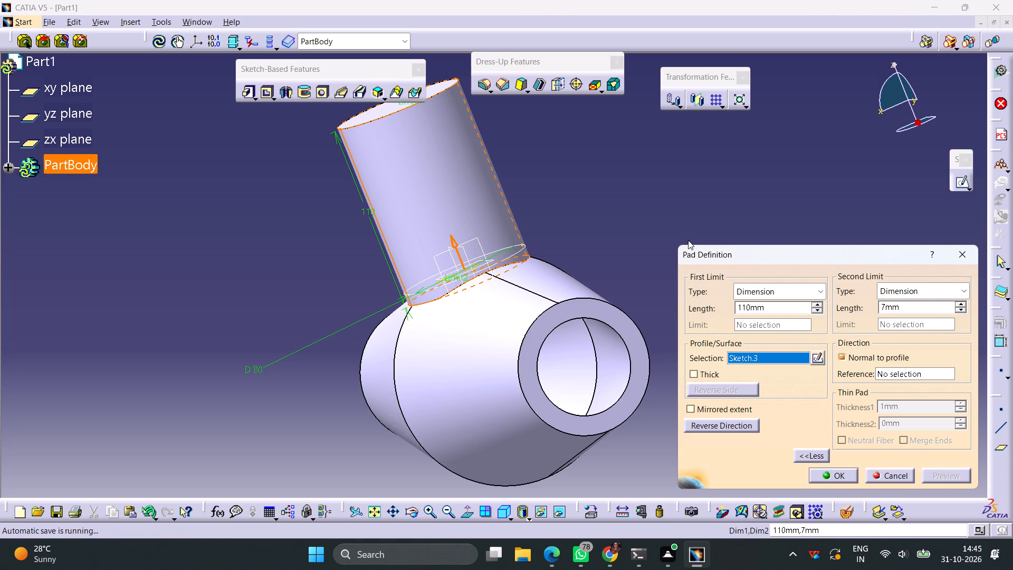
Set the second limit of the branch pad to 10 mm, preview the join inside the bore, and accept the pad.
middle_click_drag(686, 227, 591, 205)
right_click_drag(686, 227, 591, 205)
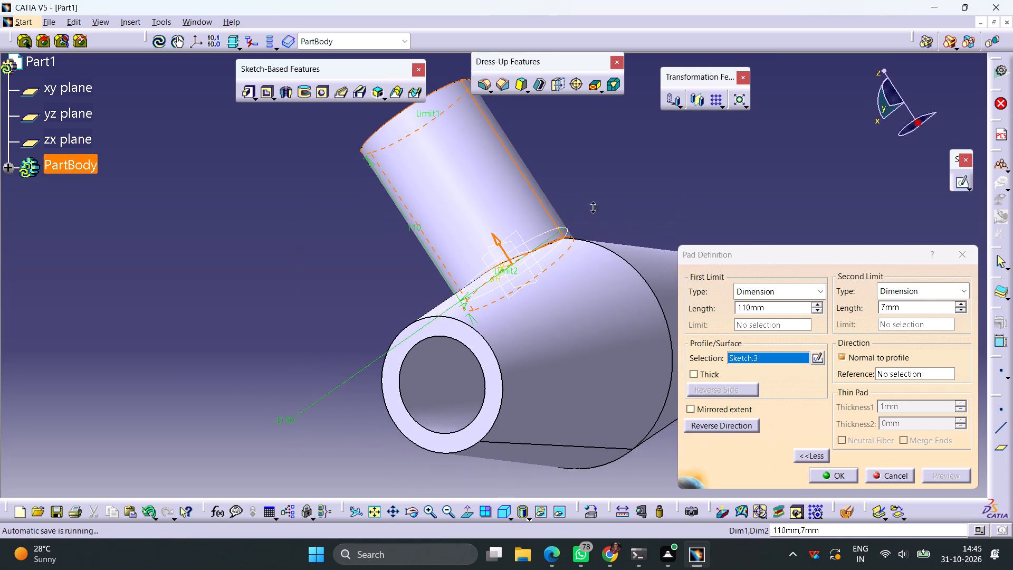
middle_click_drag(591, 205, 591, 205)
left_click_drag(909, 310, 845, 308)
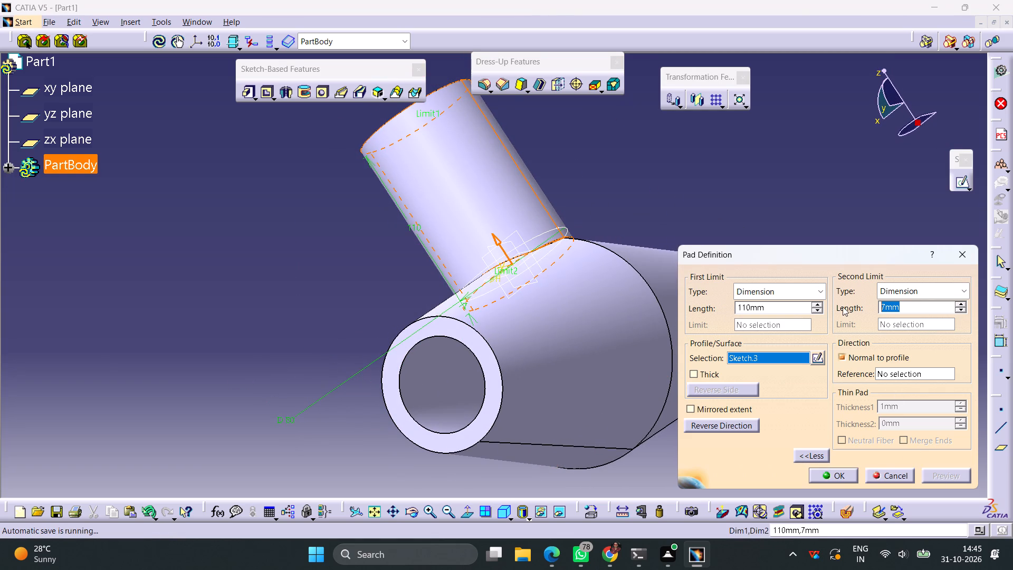
type("10")
left_click(761, 151)
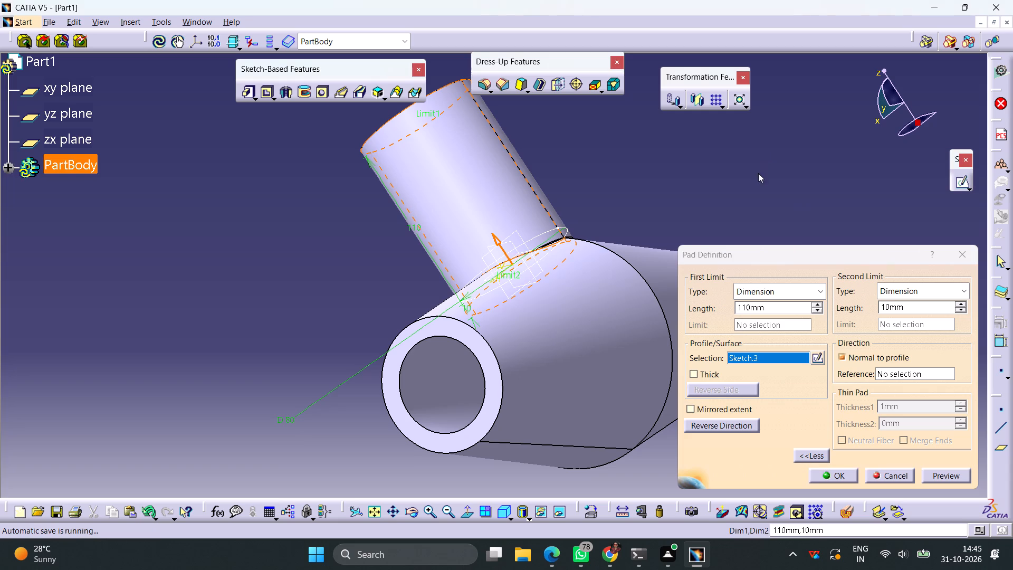
middle_click_drag(349, 337, 390, 256)
right_click_drag(349, 337, 390, 256)
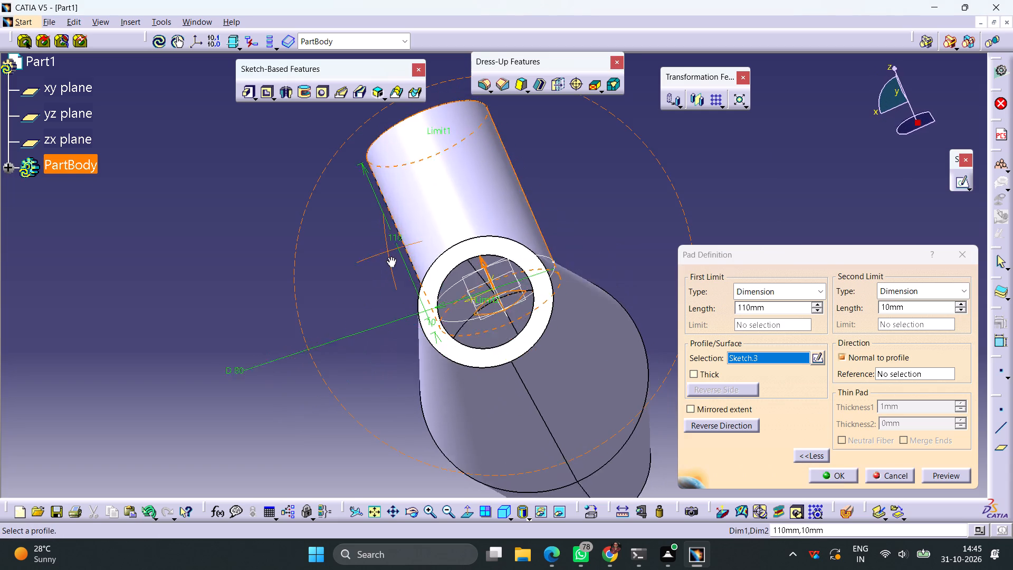
right_click_drag(390, 256, 391, 268)
middle_click_drag(390, 256, 391, 268)
left_click(940, 478)
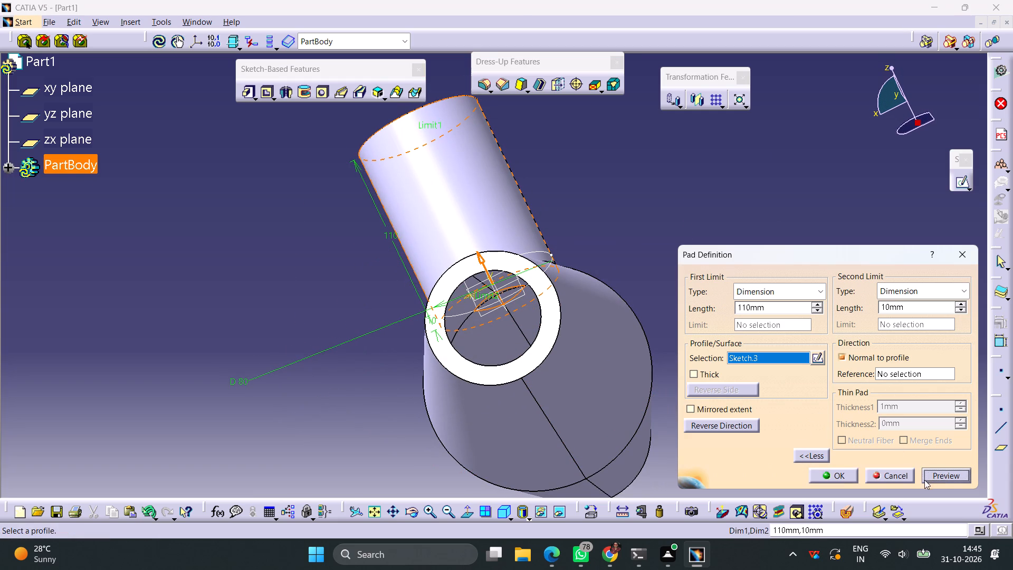
middle_click_drag(527, 364, 494, 246, "ctrl")
left_click(844, 477)
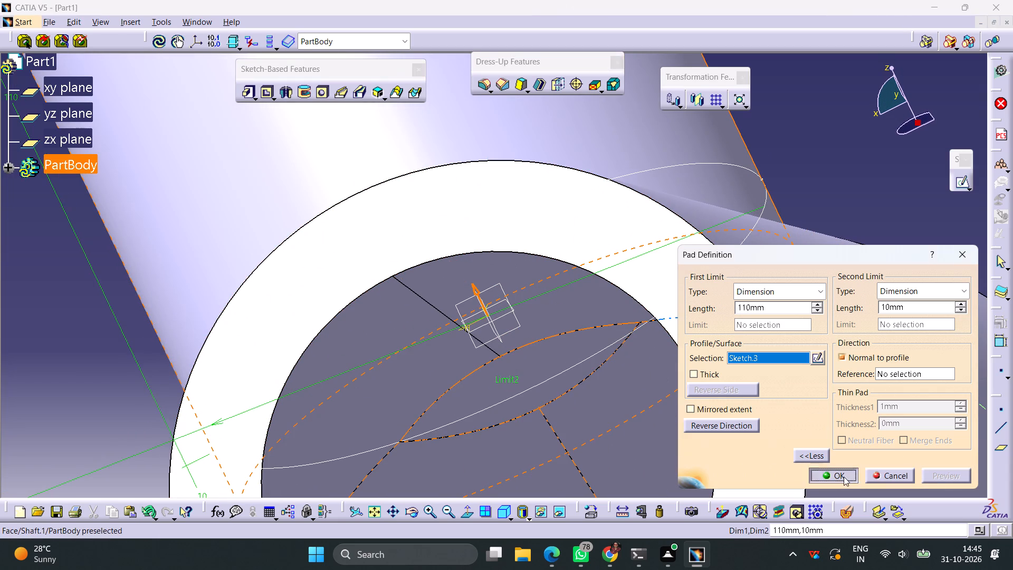
left_click(829, 192)
Examine the junction of the branch and the tapered shaft from inside the bore and from outside.
middle_click_drag(829, 193, 816, 263, "ctrl")
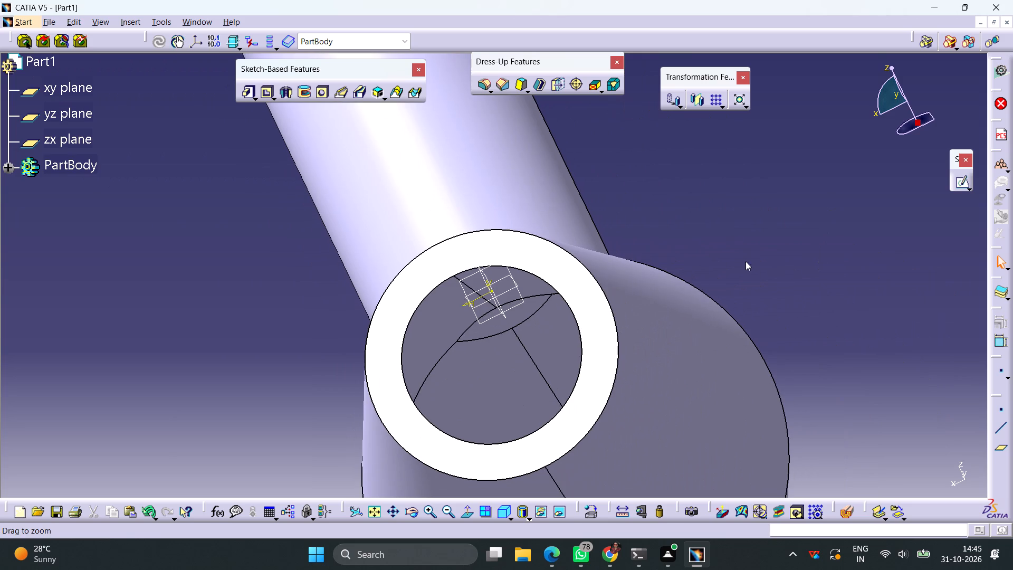
middle_click_drag(741, 211, 632, 121)
right_click_drag(741, 211, 632, 121)
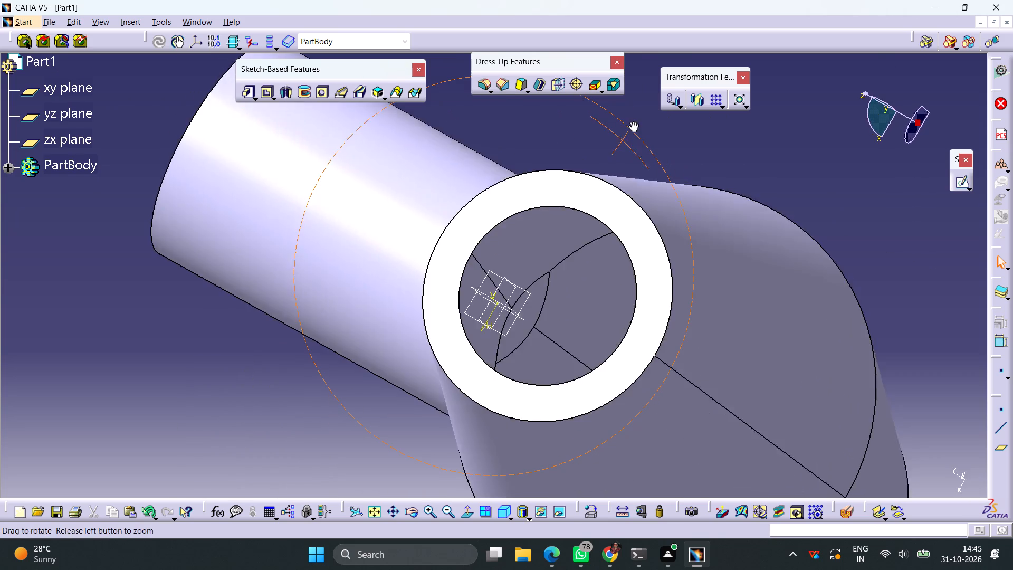
middle_click_drag(632, 121, 695, 274)
right_click_drag(632, 121, 695, 274)
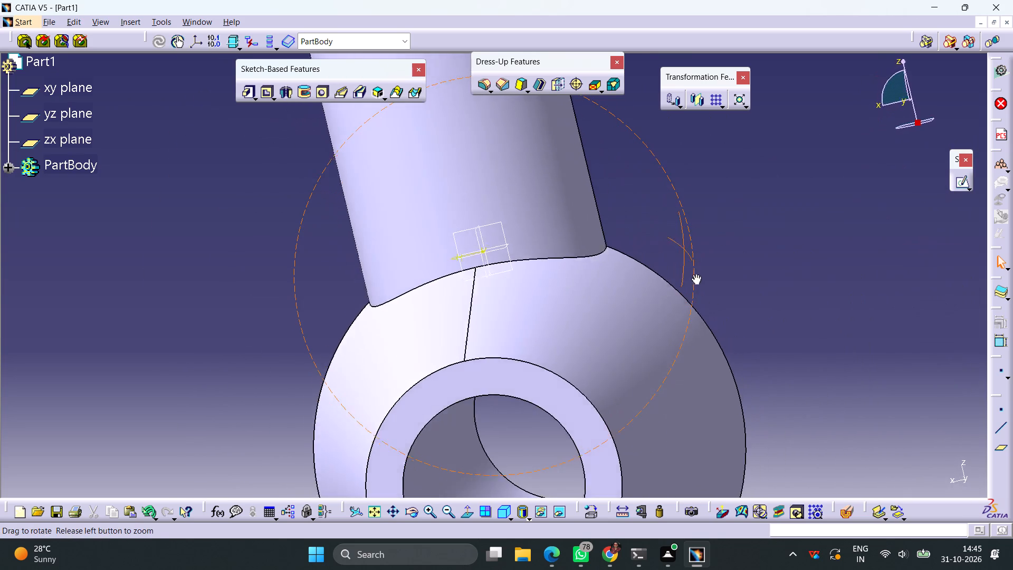
right_click_drag(695, 274, 700, 290)
middle_click_drag(695, 274, 700, 290)
middle_click_drag(693, 252, 691, 308, "ctrl")
middle_click_drag(646, 237, 655, 278)
Sketch an origin-centred circle on the branch's outer end face, set its diameter to 55 mm, and exit the sketch.
right_click_drag(655, 278, 655, 278)
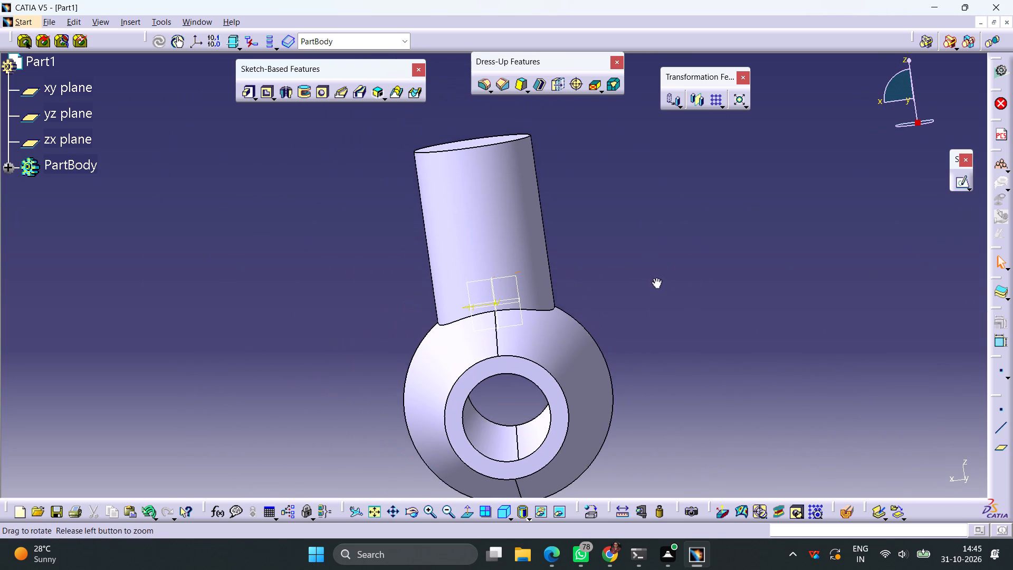
right_click_drag(655, 278, 649, 362)
middle_click_drag(655, 278, 649, 362)
left_click(547, 146)
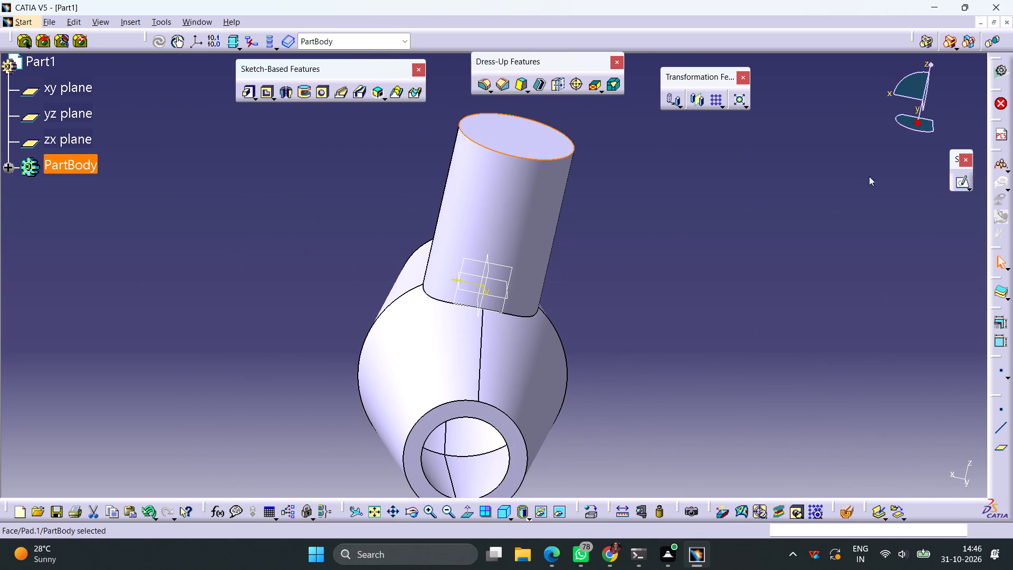
left_click(953, 184)
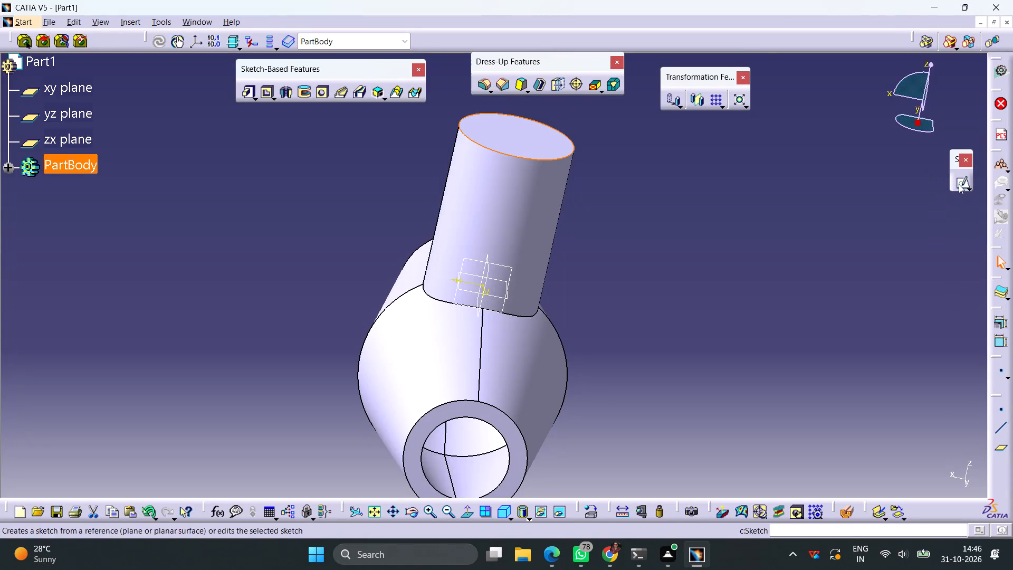
left_click(959, 184)
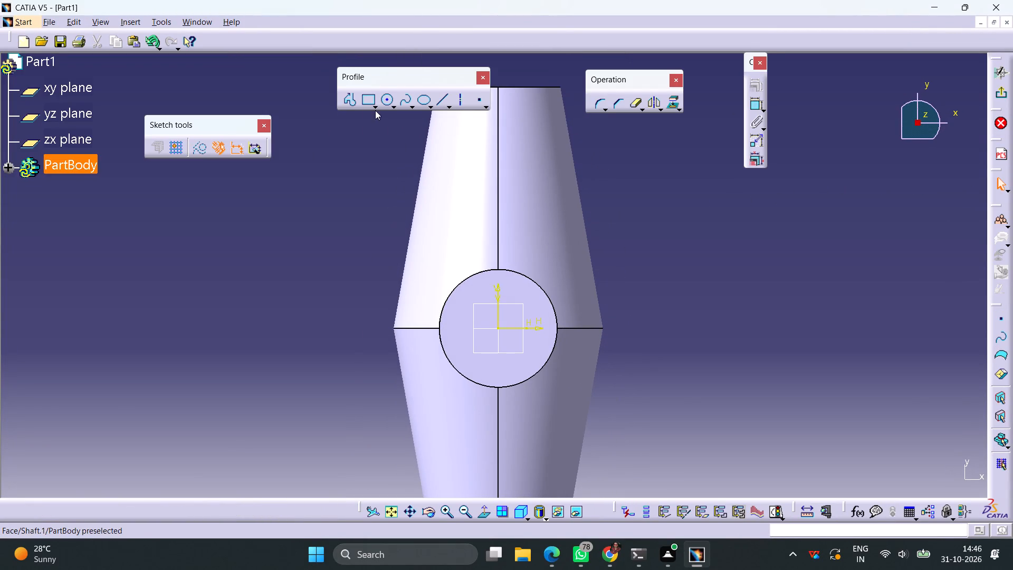
left_click(383, 104)
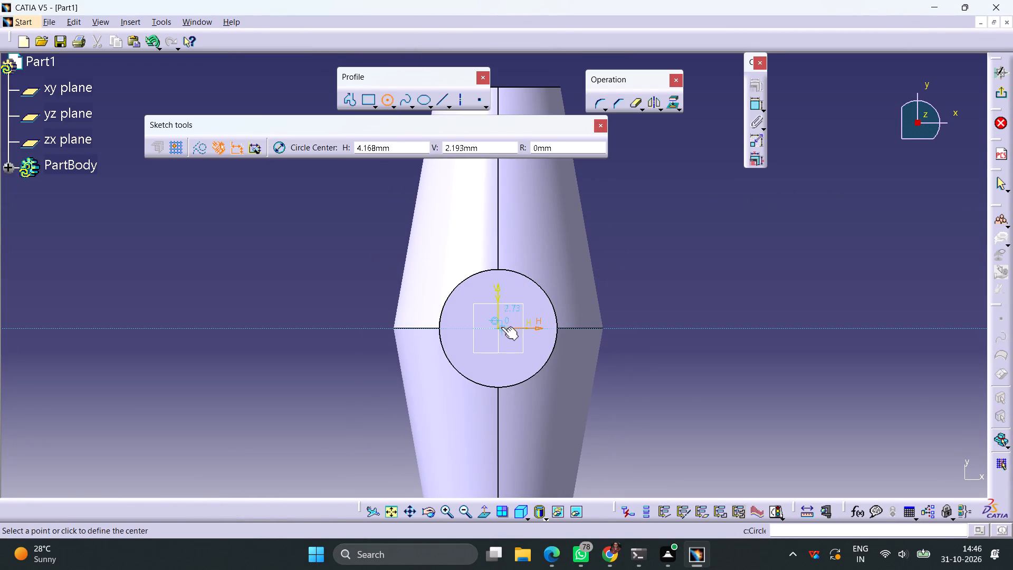
left_click(499, 328)
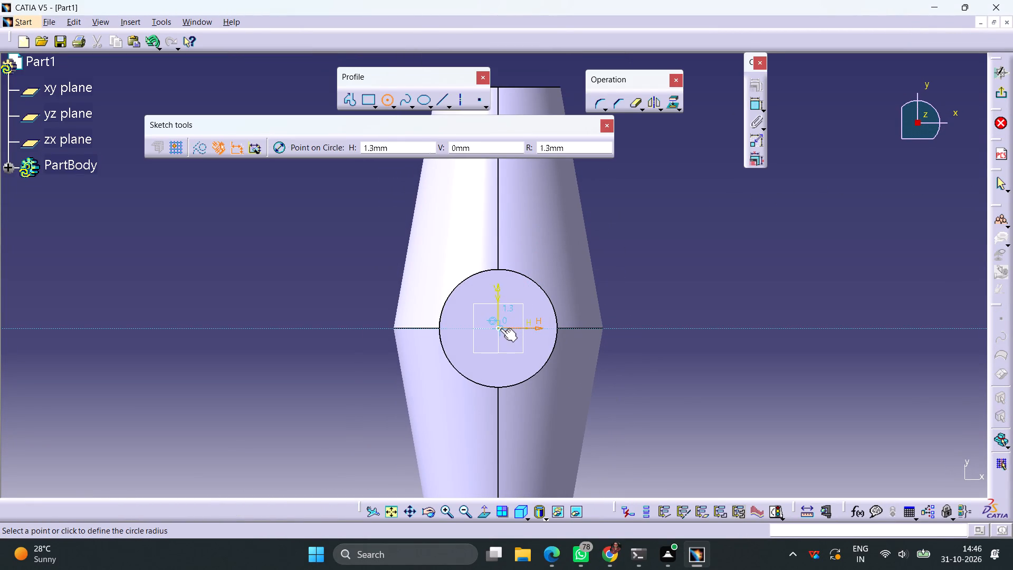
left_click(529, 307)
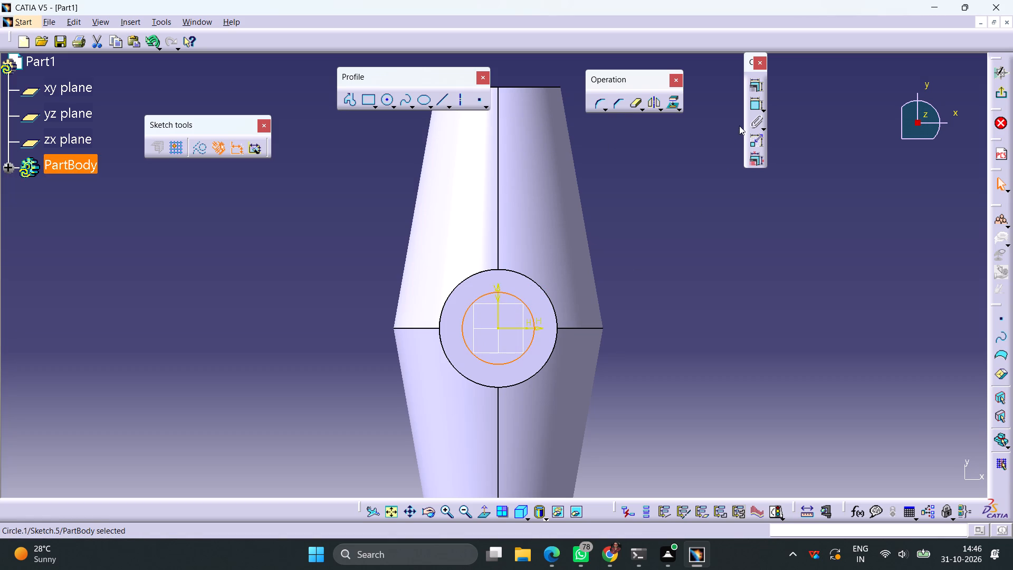
left_click(754, 106)
left_click(717, 212)
double_click(721, 209)
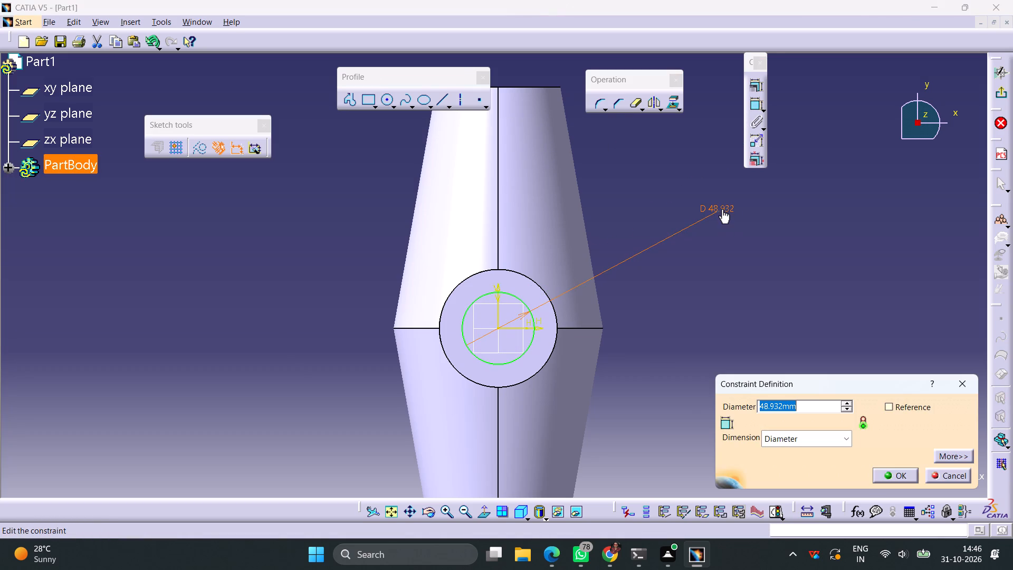
type("55")
key("Return")
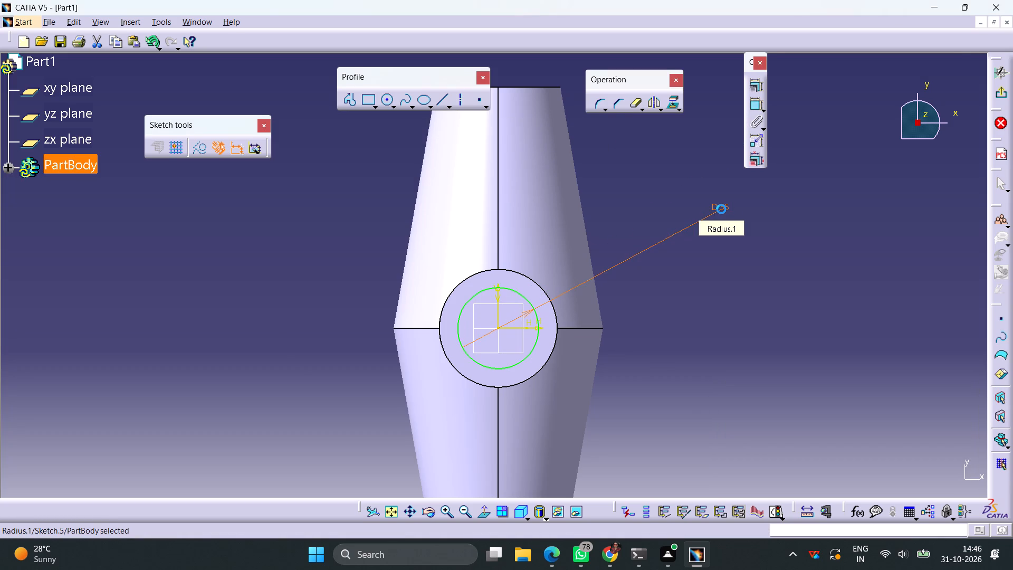
left_click(997, 95)
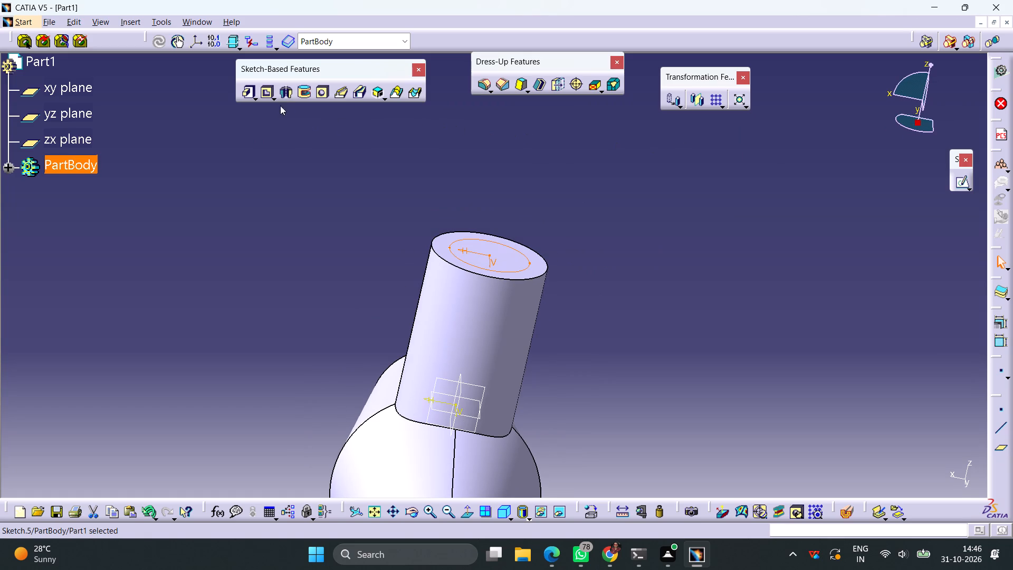
Pocket the 55 mm circle to a depth of 8 mm into the branch's end.
left_click(265, 94)
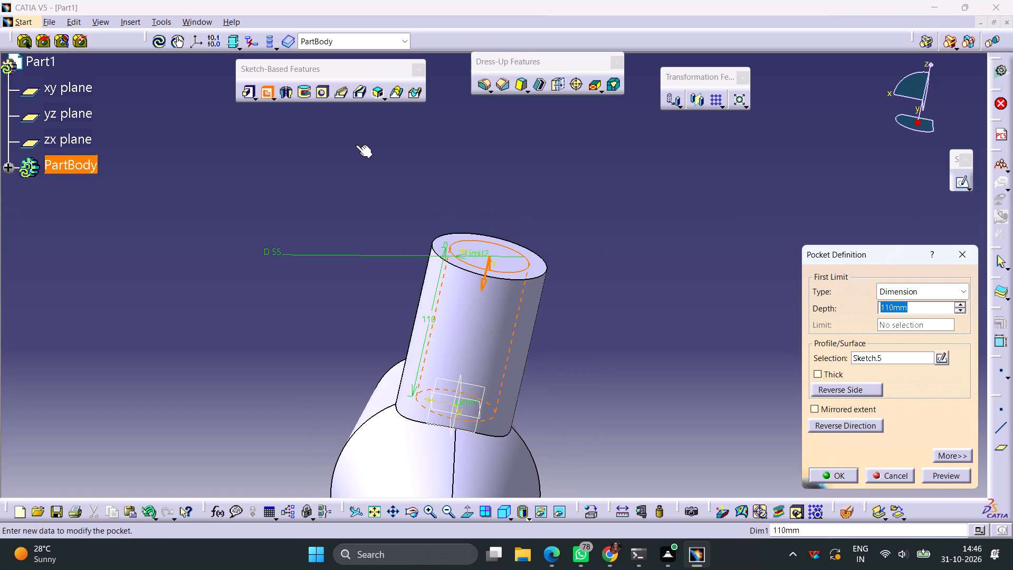
key("8")
key("Return")
left_click(518, 178)
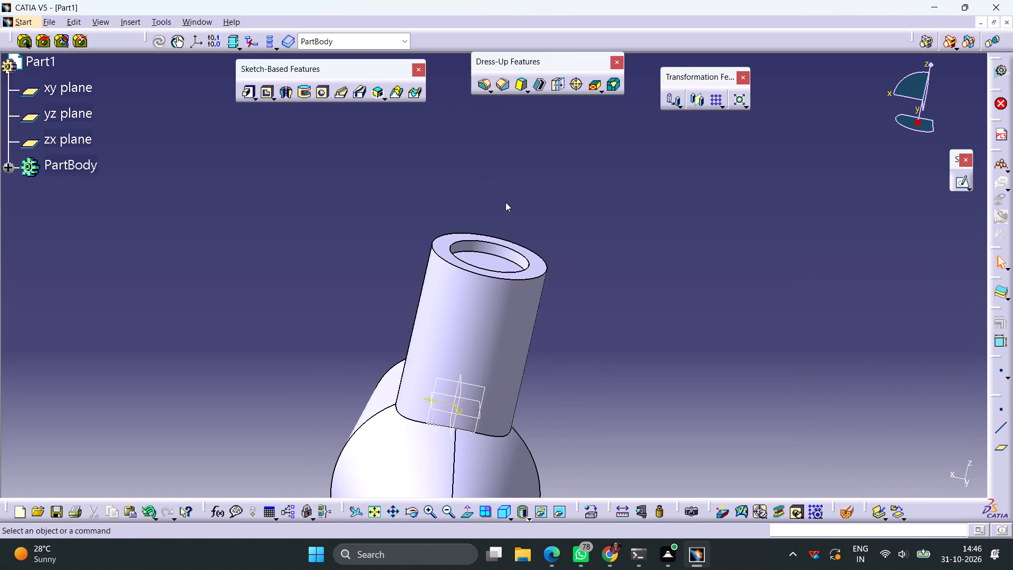
Sketch an origin-centred circle on the floor of the 55 mm pocket, set its diameter to 48 mm, and exit the sketch.
left_click(492, 259)
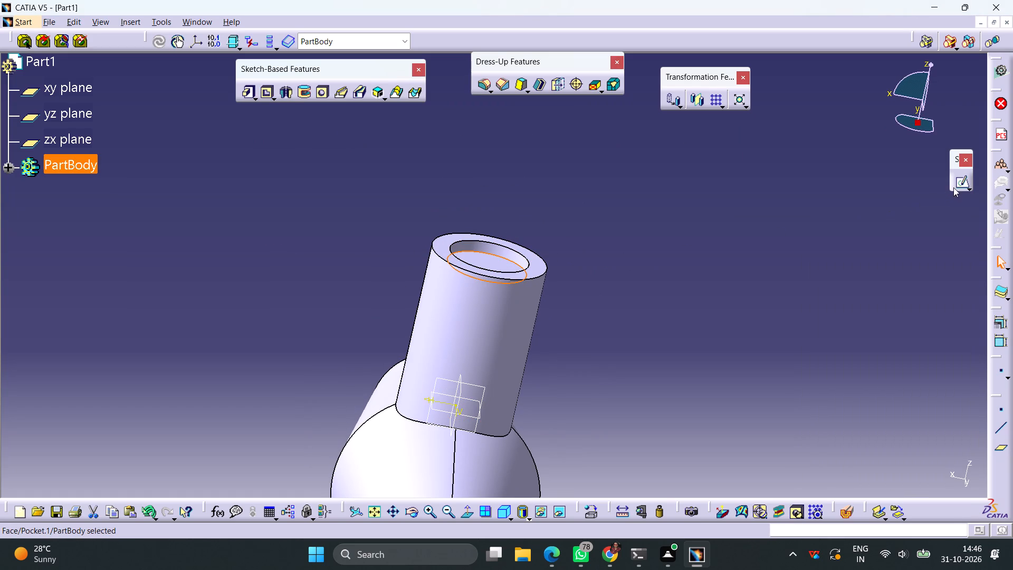
left_click(955, 184)
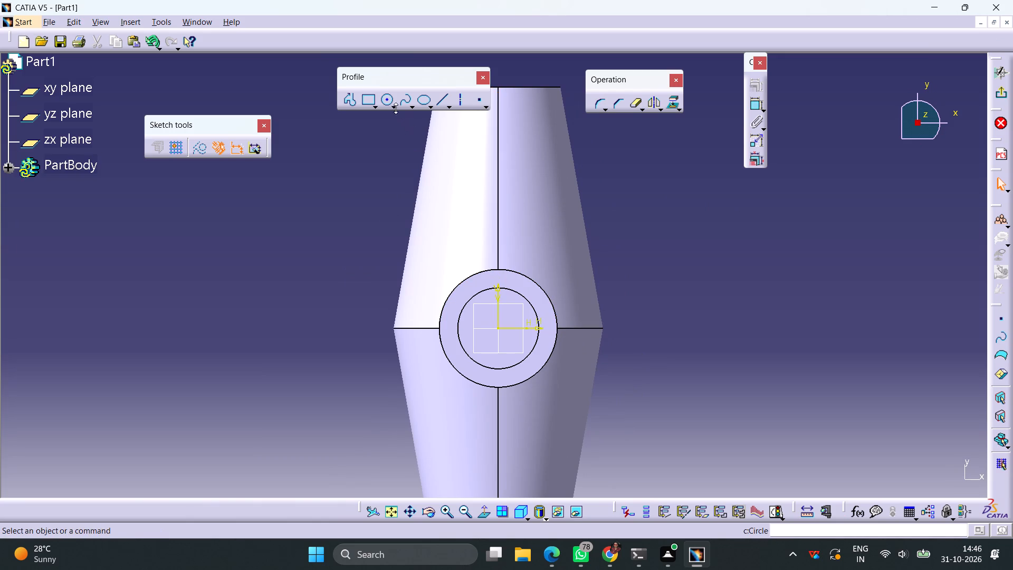
left_click(388, 103)
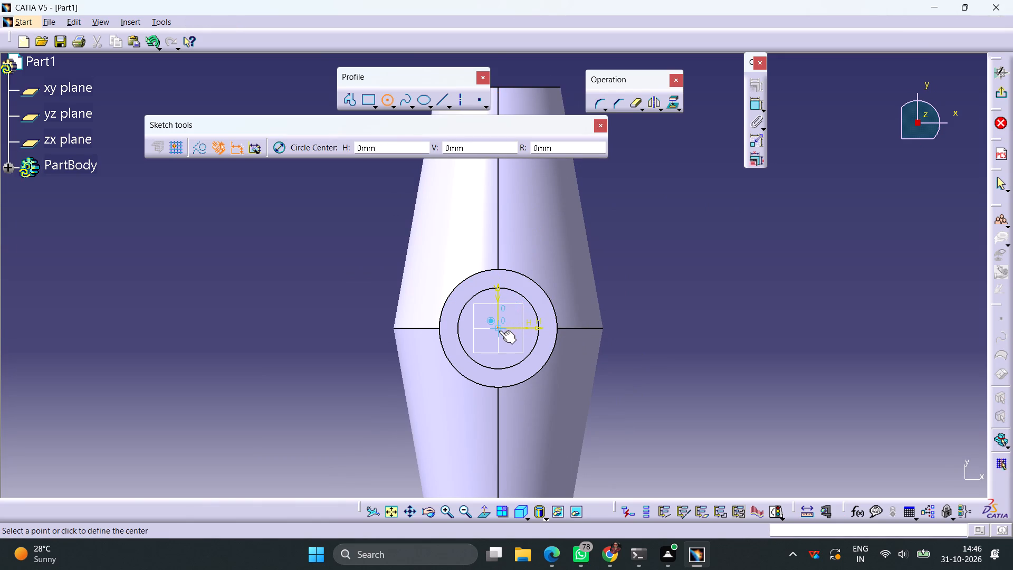
left_click(499, 330)
left_click(511, 326)
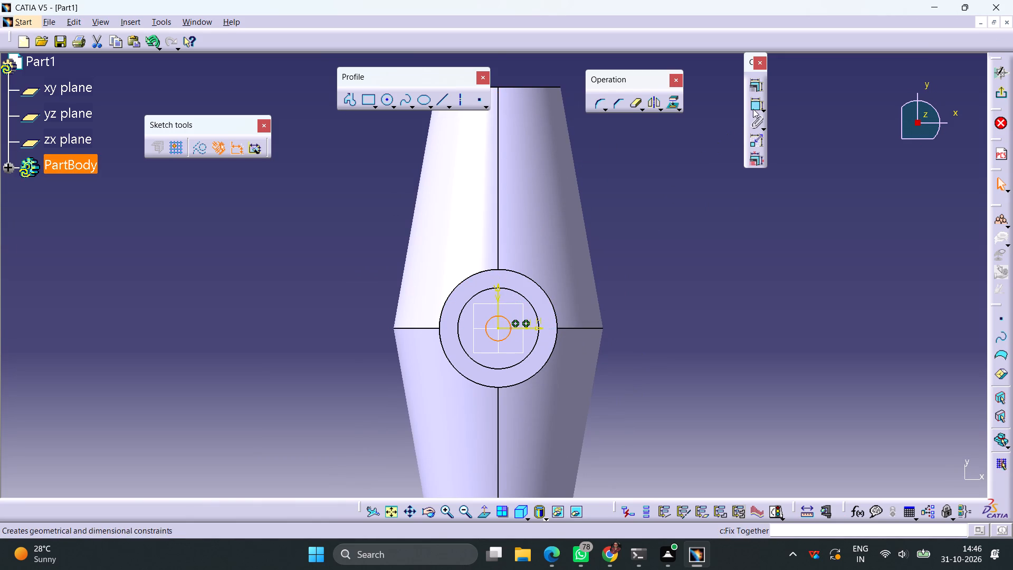
left_click(753, 108)
left_click(703, 237)
double_click(708, 235)
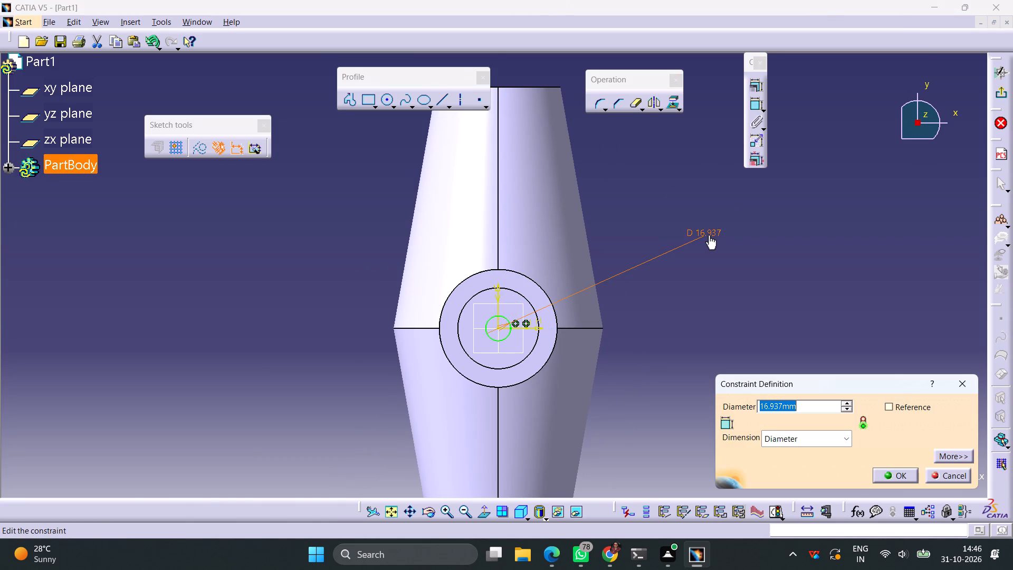
type("48")
key("Return")
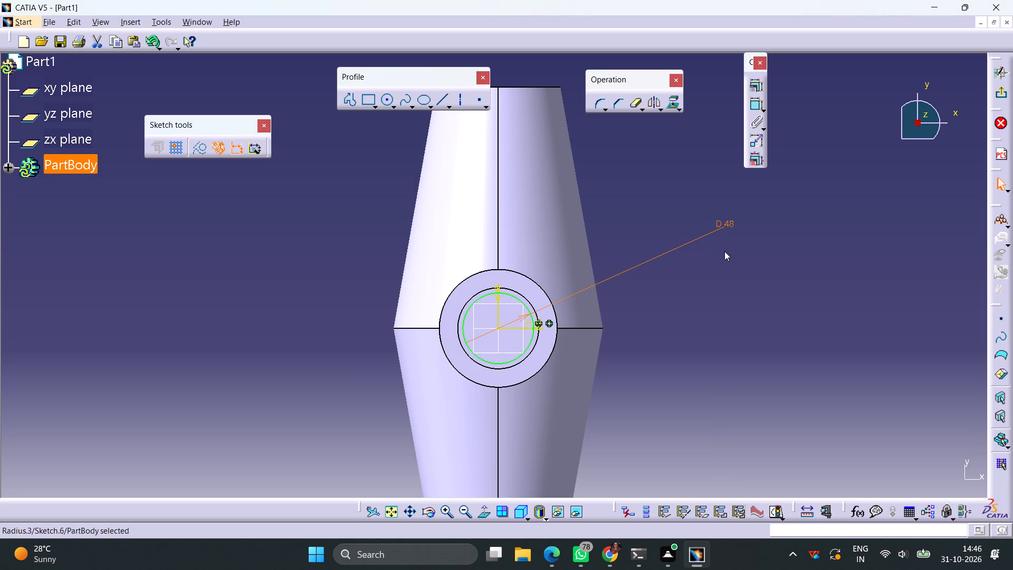
left_click(998, 93)
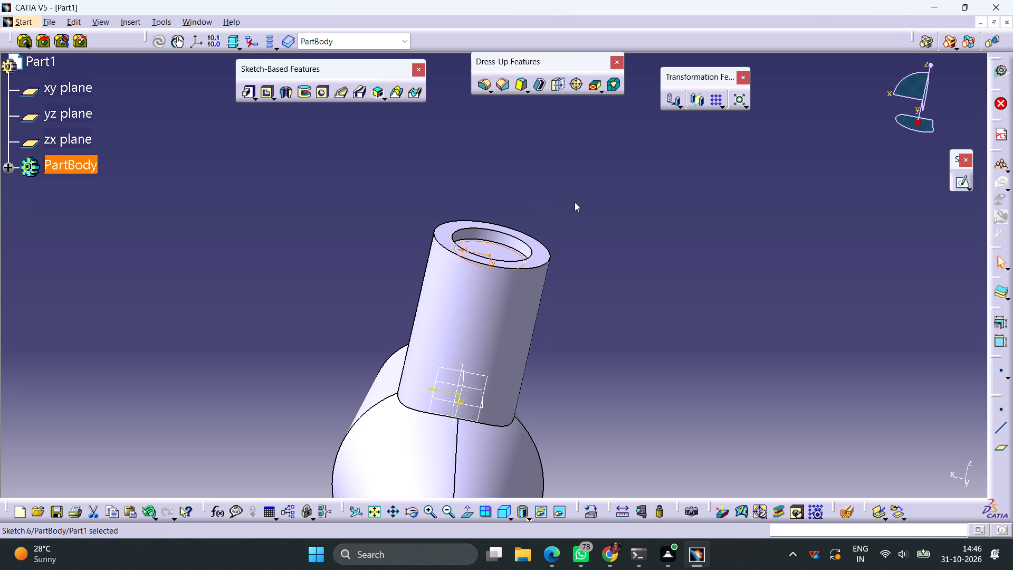
Pocket the 48 mm circle with the Up to next limit through the branch into the shaft's hollow interior, previewing it before accepting.
left_click(270, 97)
left_click(286, 109)
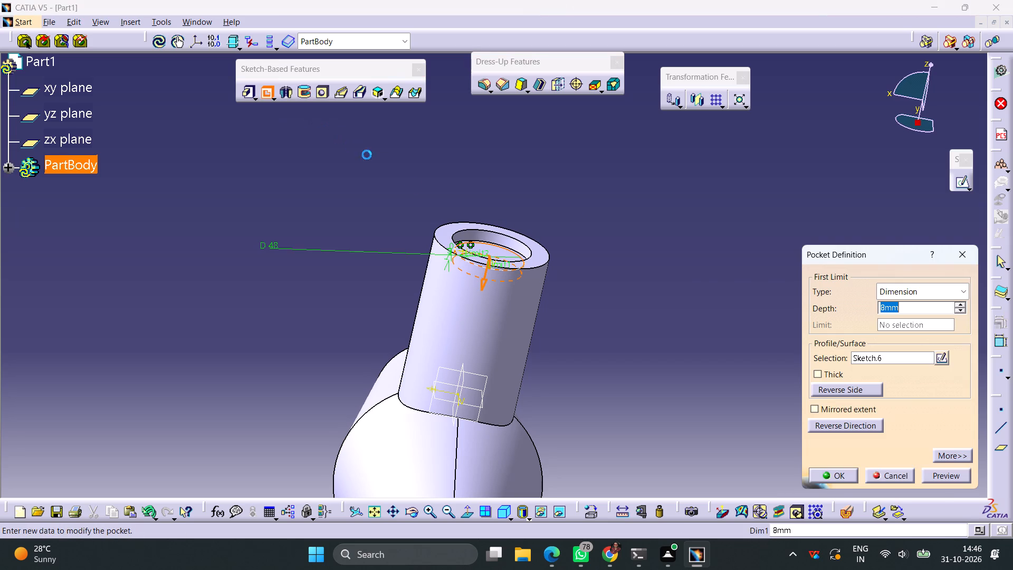
left_click(961, 294)
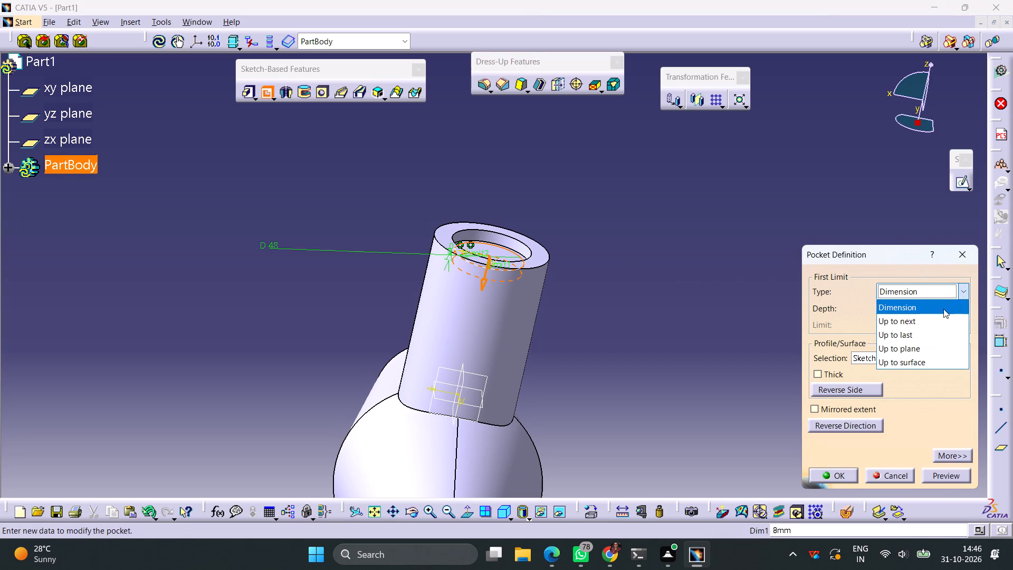
left_click(931, 319)
left_click(944, 473)
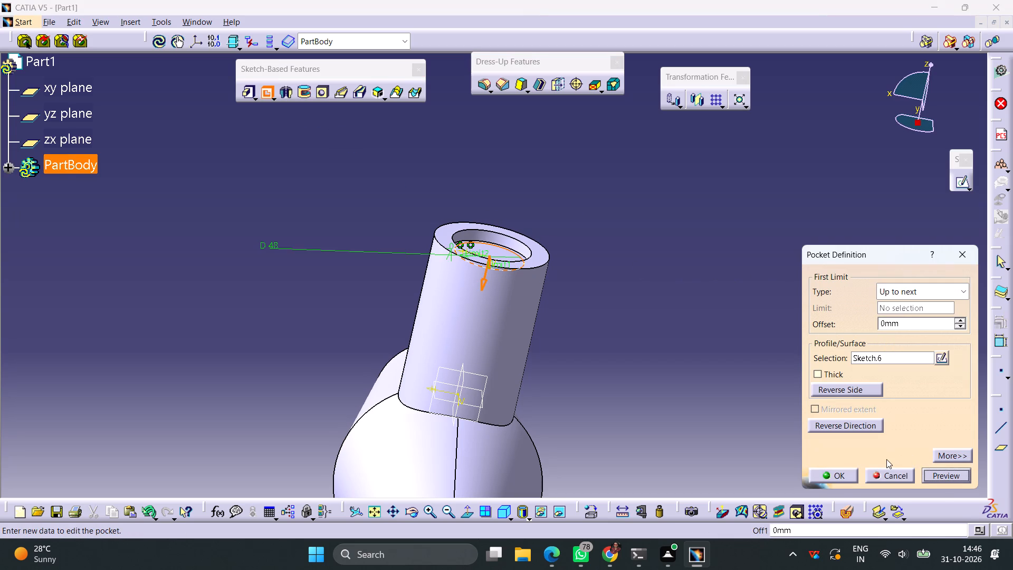
middle_click_drag(673, 279, 673, 280, "ctrl")
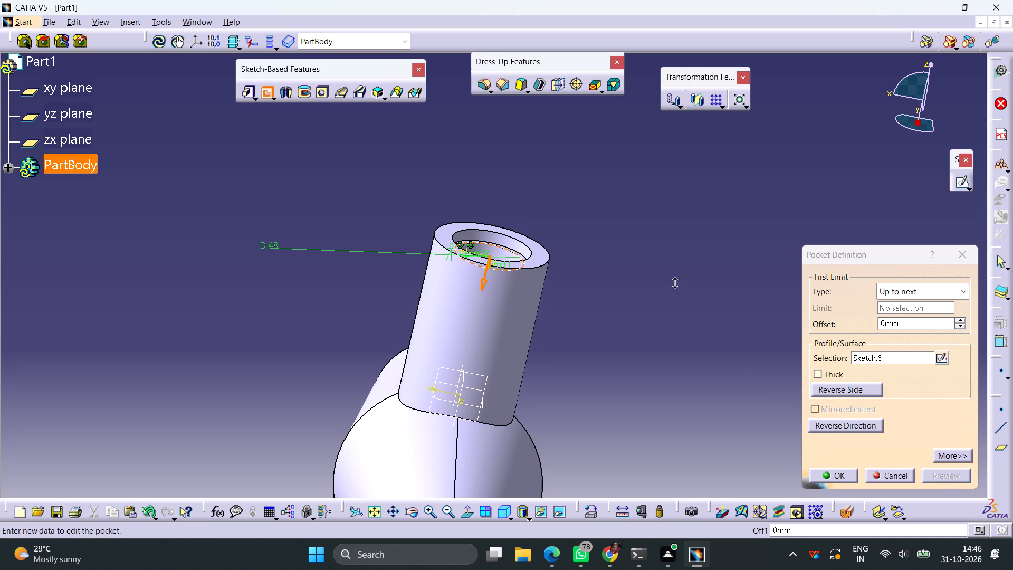
middle_click_drag(673, 280, 663, 334, "ctrl")
middle_click_drag(662, 329, 616, 158)
right_click_drag(662, 329, 616, 158)
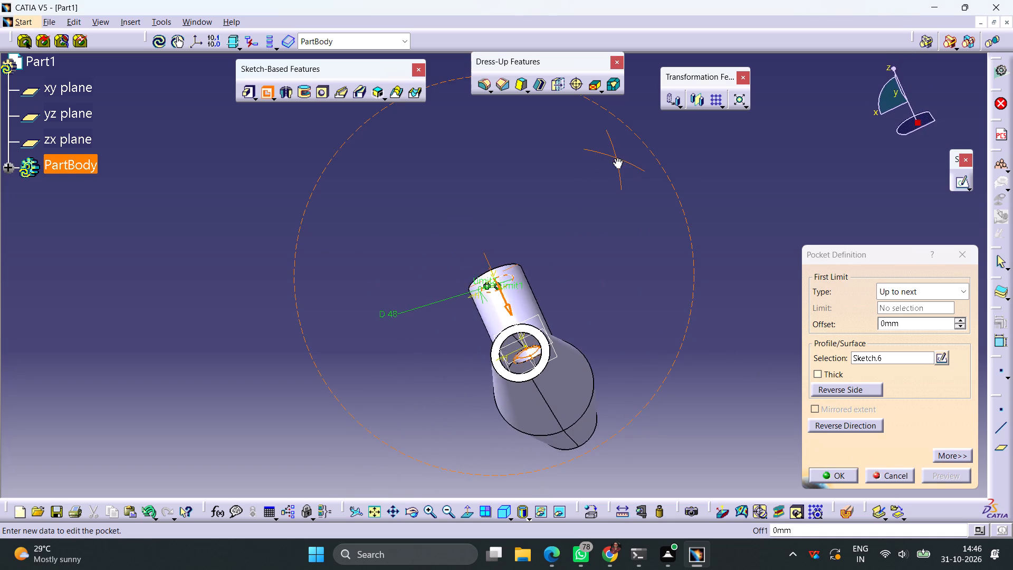
right_click_drag(616, 158, 642, 332)
middle_click_drag(616, 158, 642, 332)
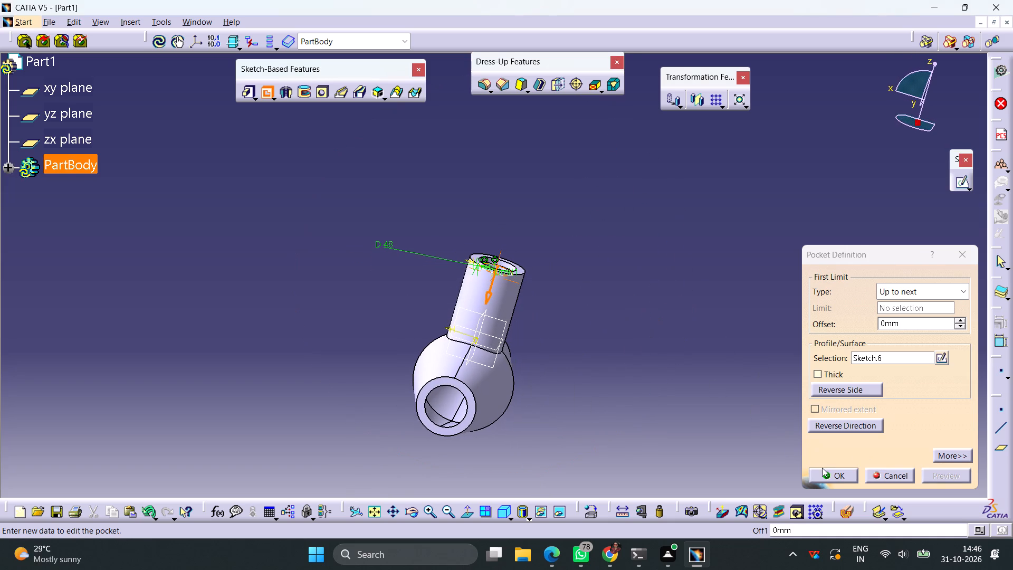
left_click(830, 474)
left_click(757, 405)
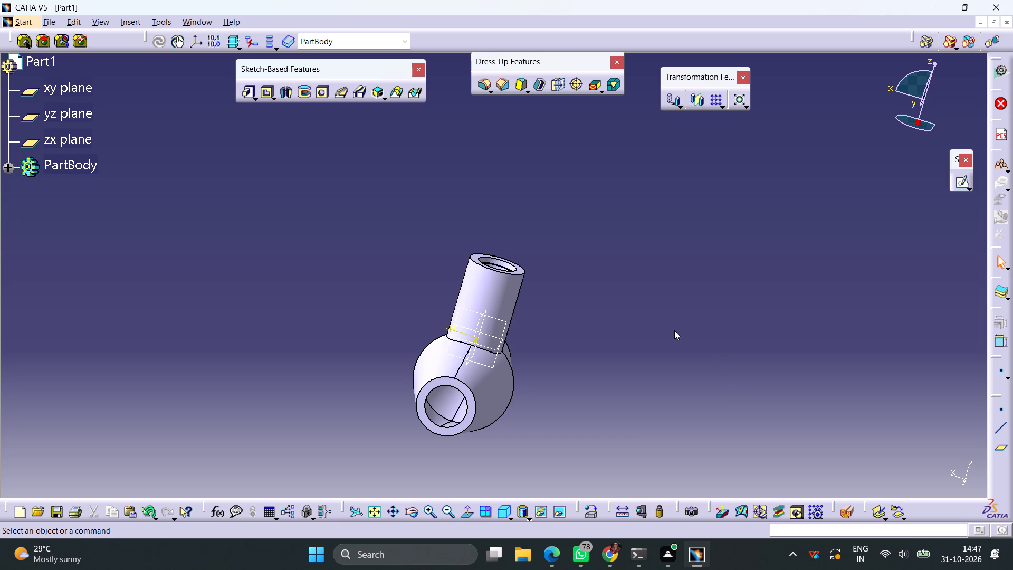
On the branch's outer annular end face, sketch an origin-centred circle and set its diameter to 200 mm.
middle_click_drag(662, 250, 615, 334)
right_click_drag(662, 250, 615, 332)
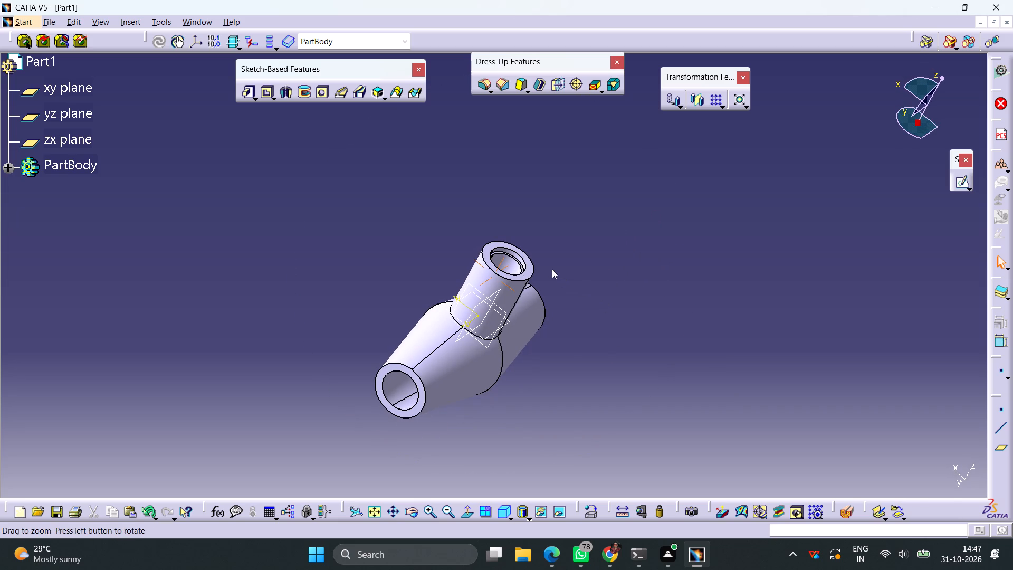
left_click(530, 270)
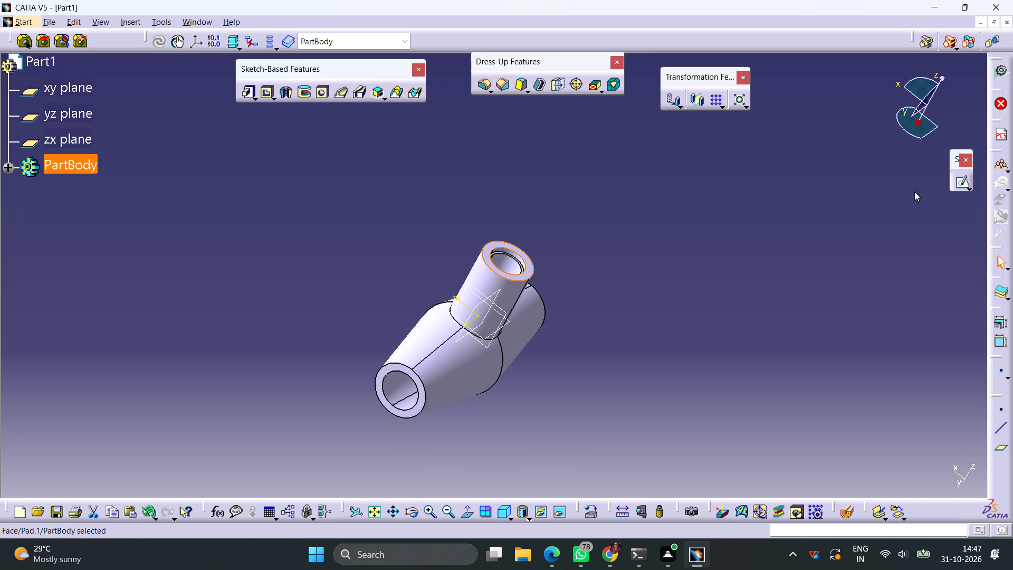
left_click(957, 184)
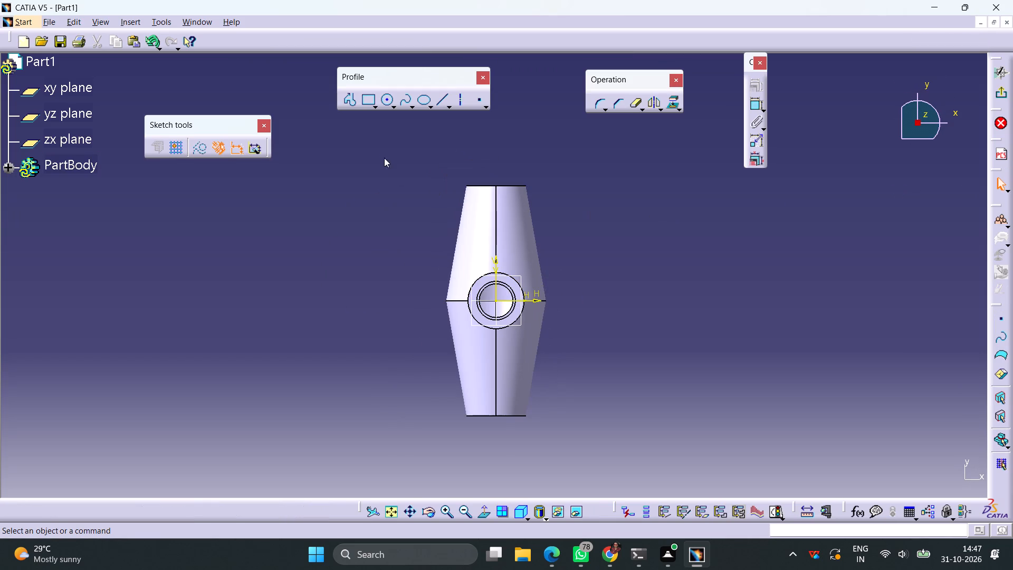
left_click(385, 101)
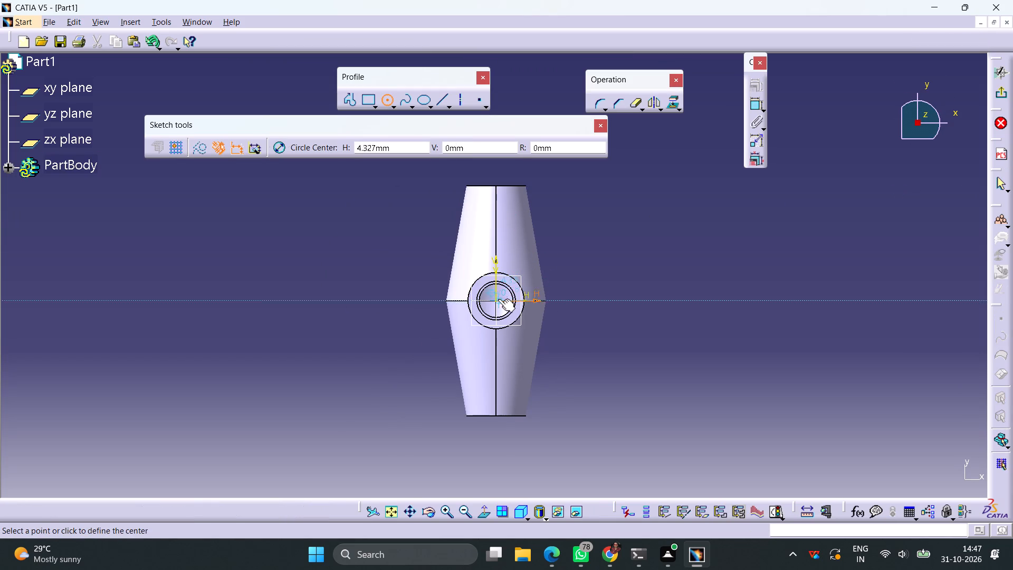
left_click(495, 299)
left_click(569, 292)
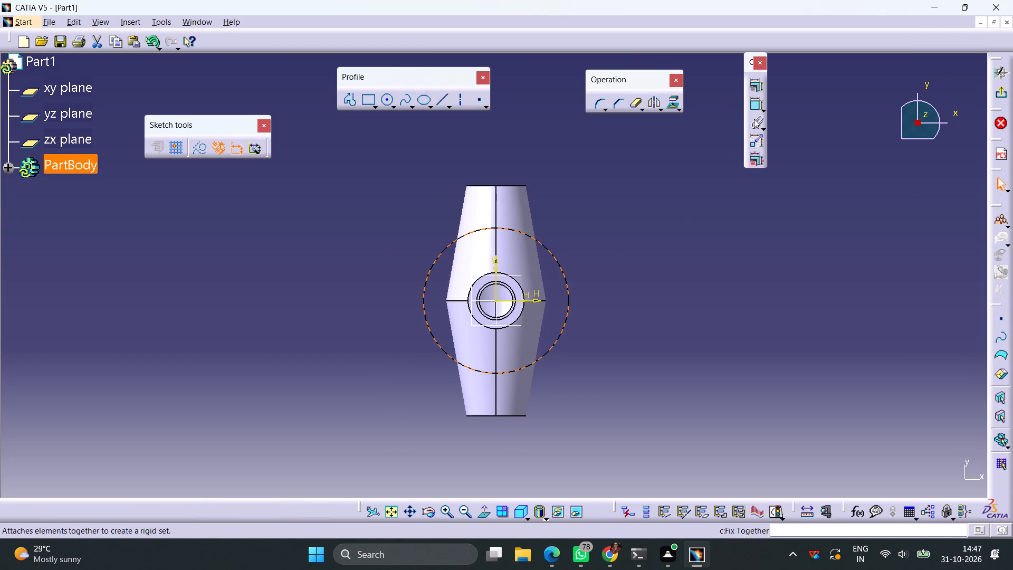
left_click(761, 102)
left_click(778, 118)
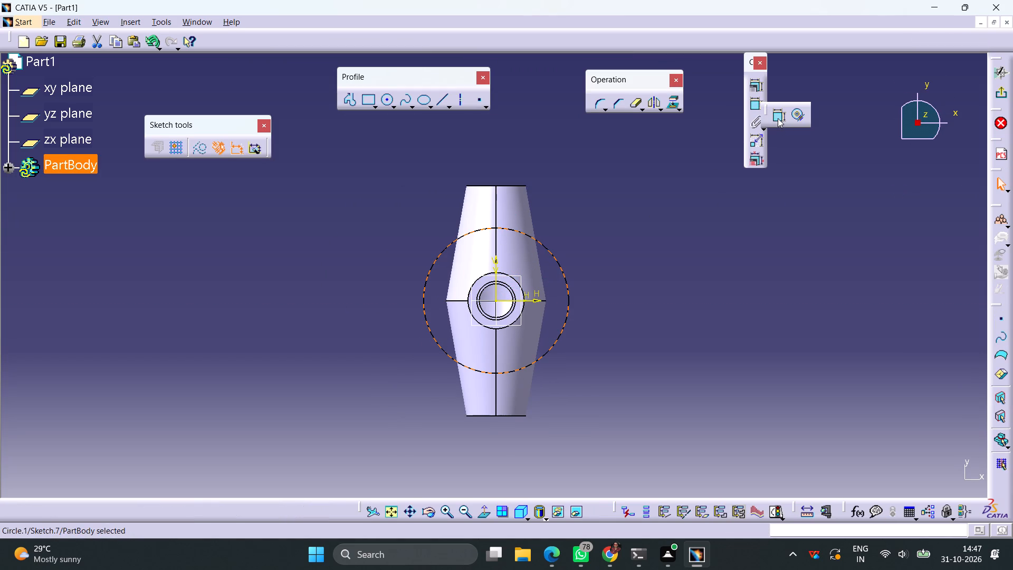
left_click(650, 244)
double_click(655, 241)
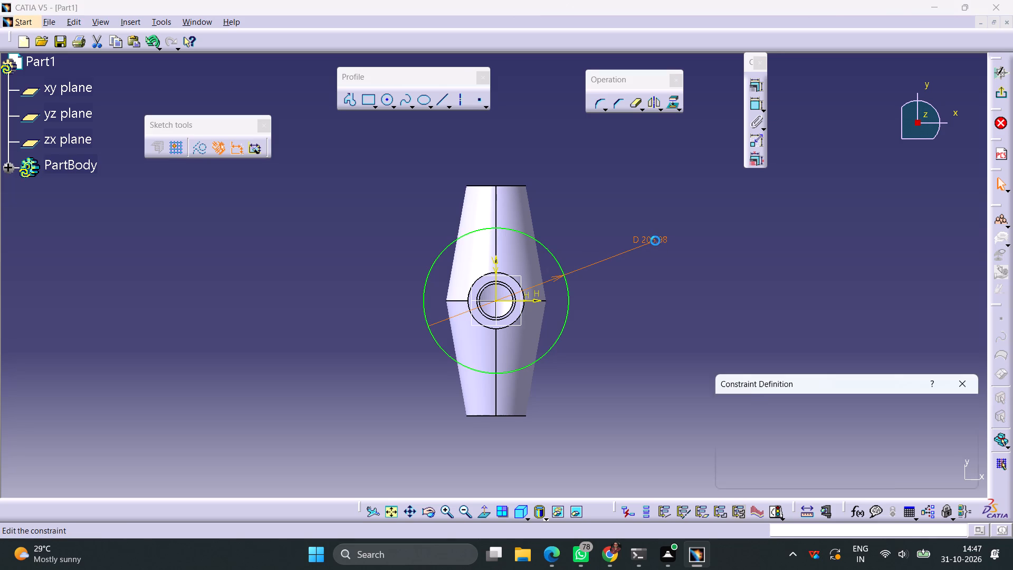
type("200")
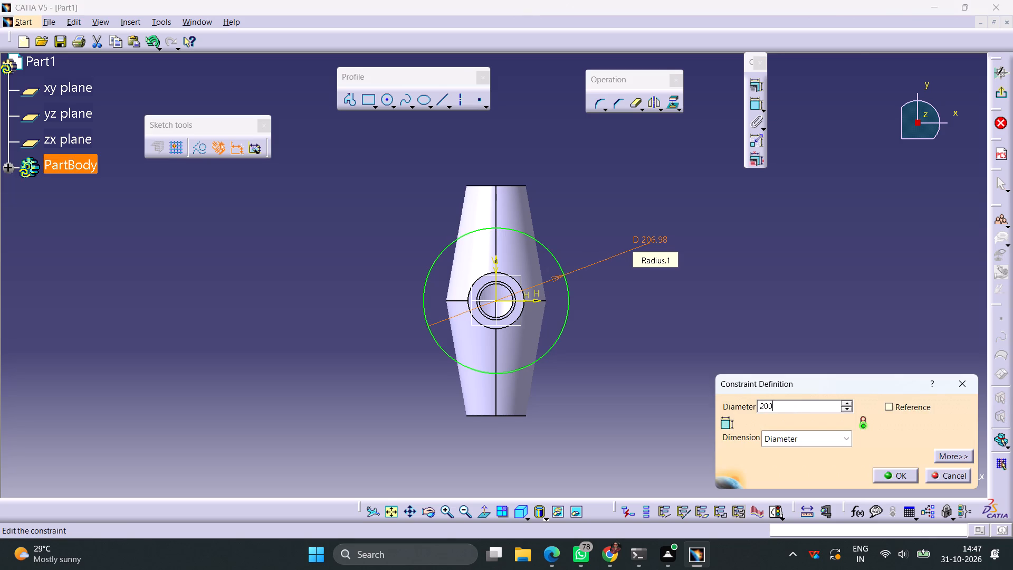
key("Return")
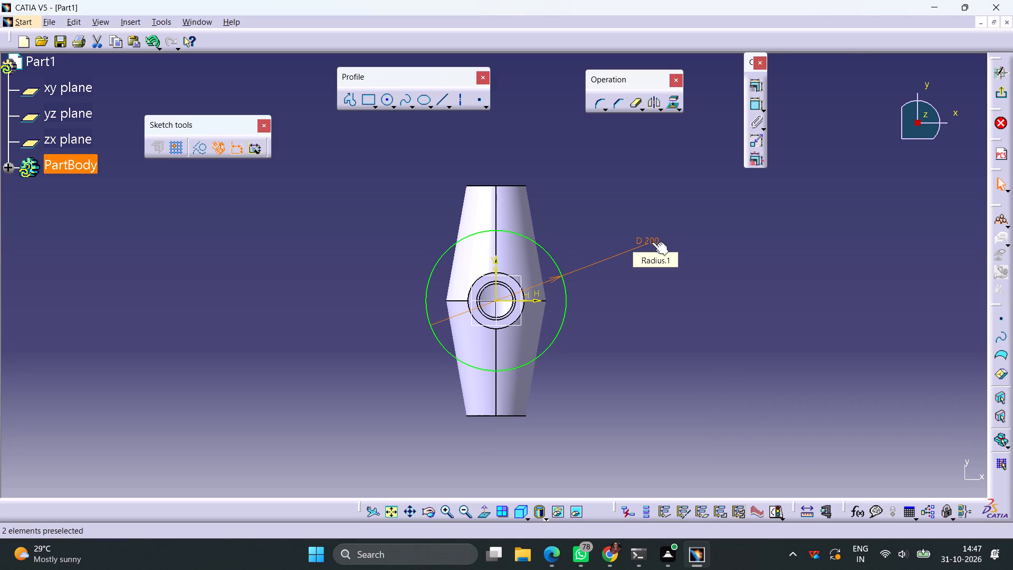
Project the 55 mm counterbore edge into the 200 mm circle's sketch and exit the sketch.
middle_click_drag(609, 325, 617, 274, "ctrl")
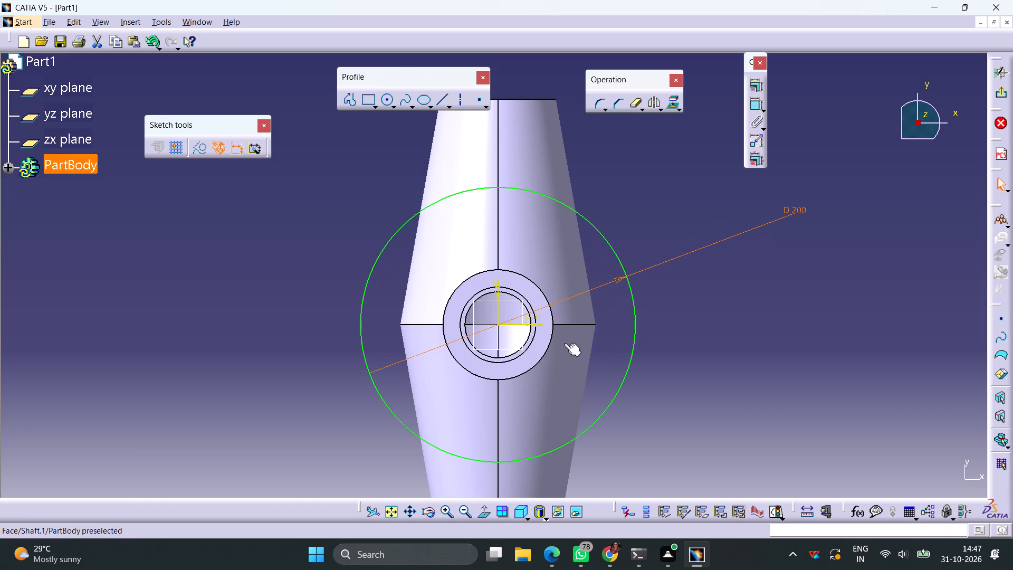
left_click(529, 345)
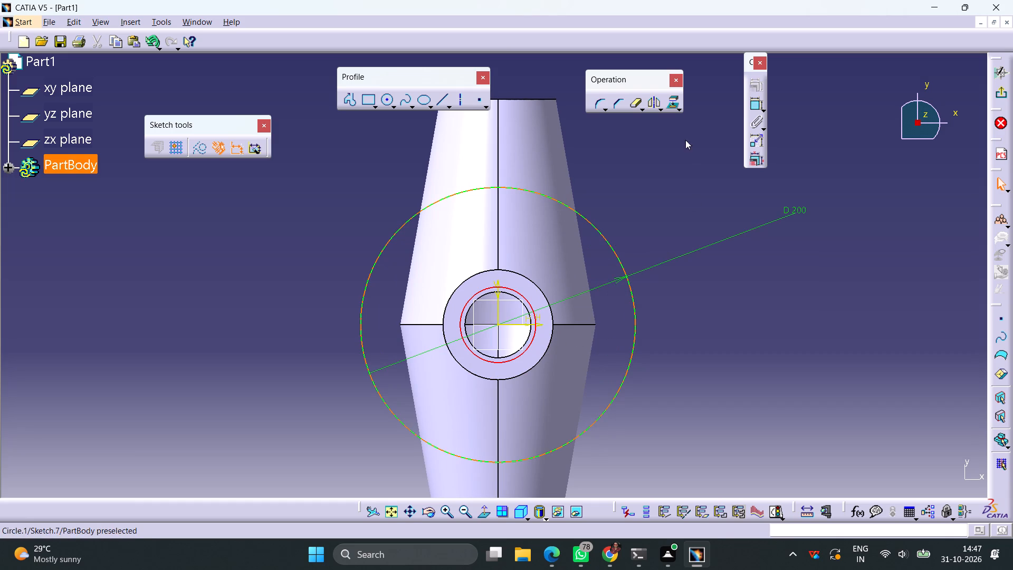
left_click(671, 102)
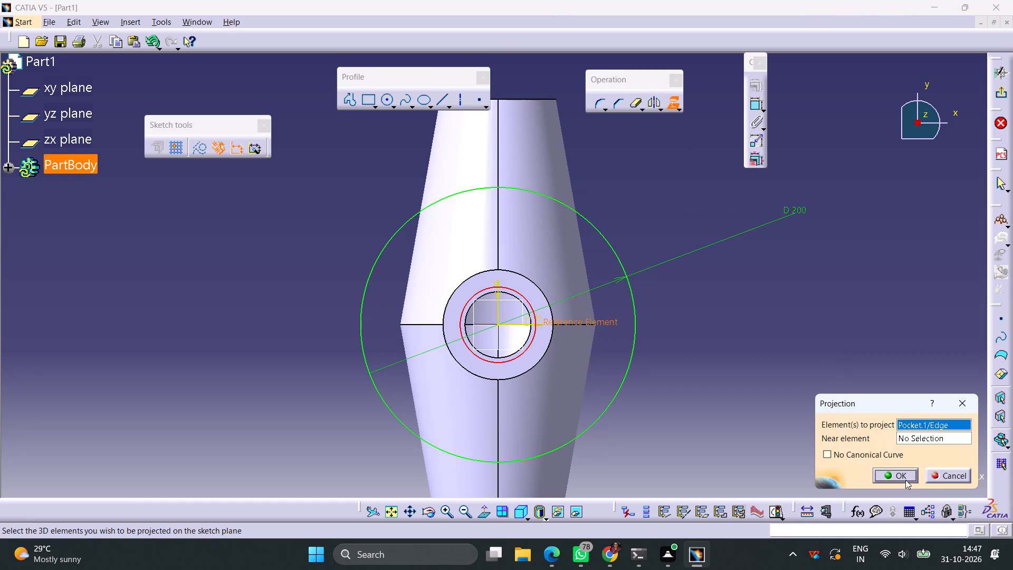
left_click(905, 477)
left_click(1002, 92)
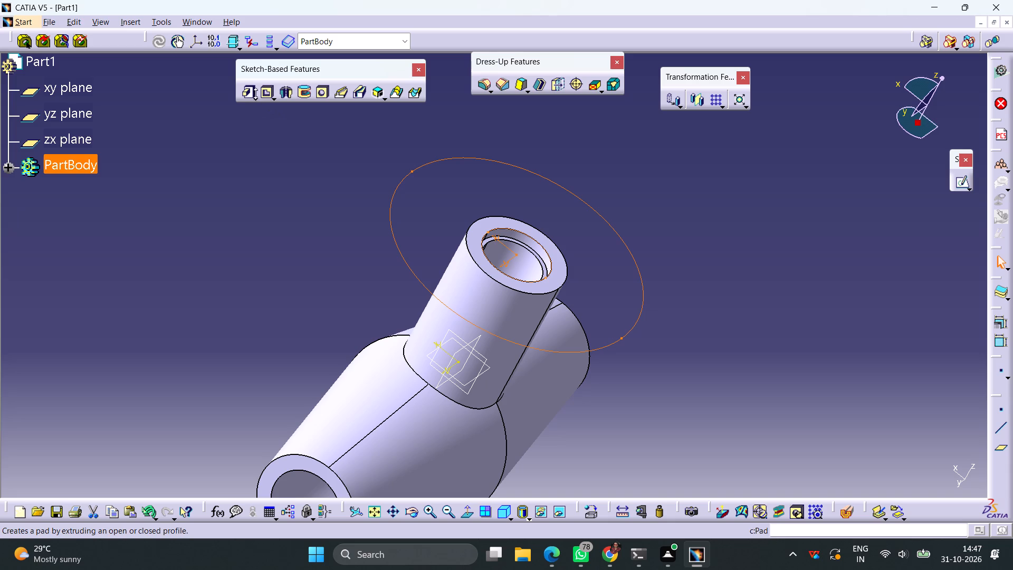
Pad the ring sketch outward by 185-150 (35 mm) to form a flange on the branch's end, previewing it before accepting.
left_click(247, 93)
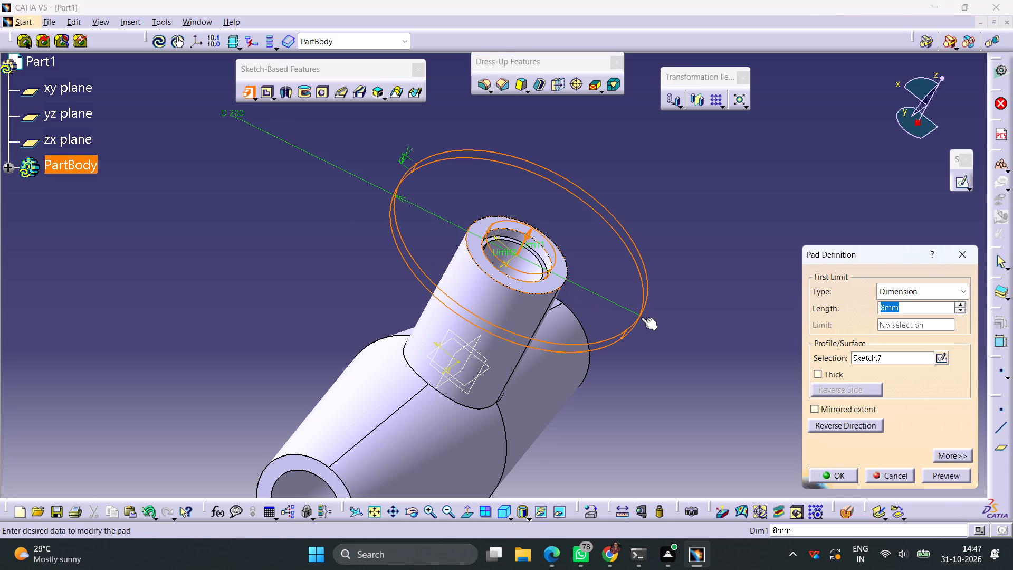
type("185-150")
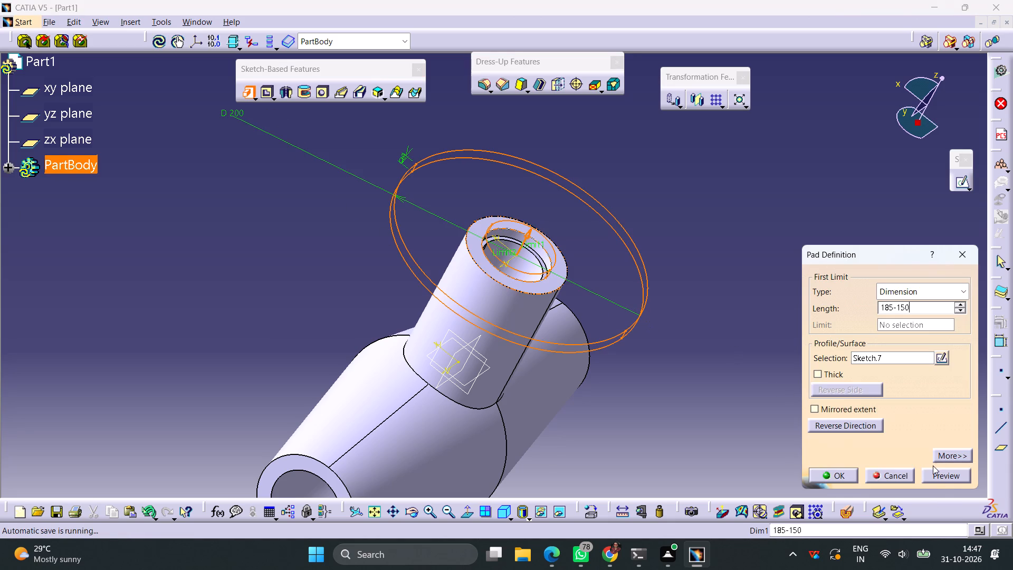
left_click(939, 478)
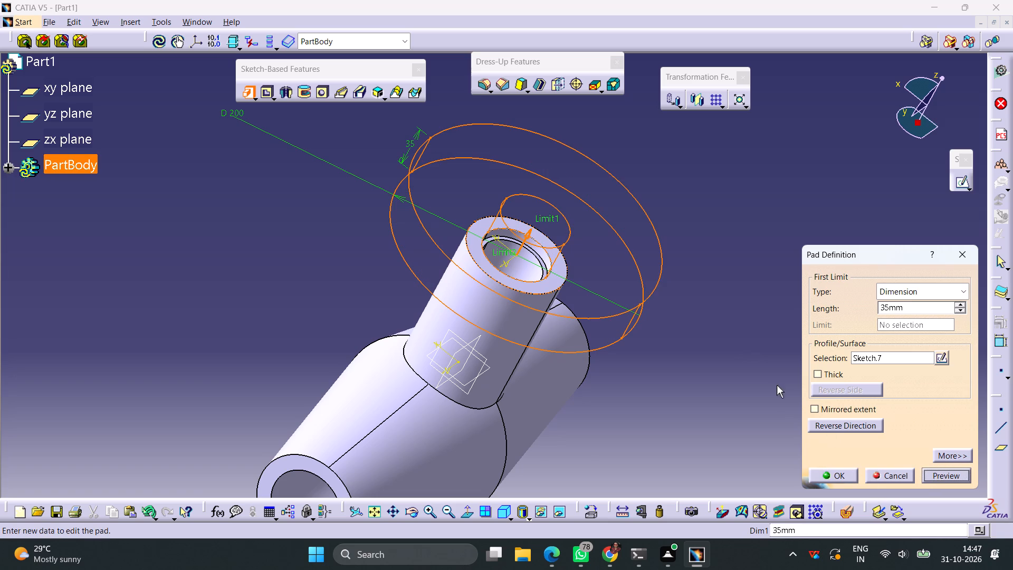
middle_click_drag(732, 250, 605, 222)
right_click_drag(732, 250, 605, 222)
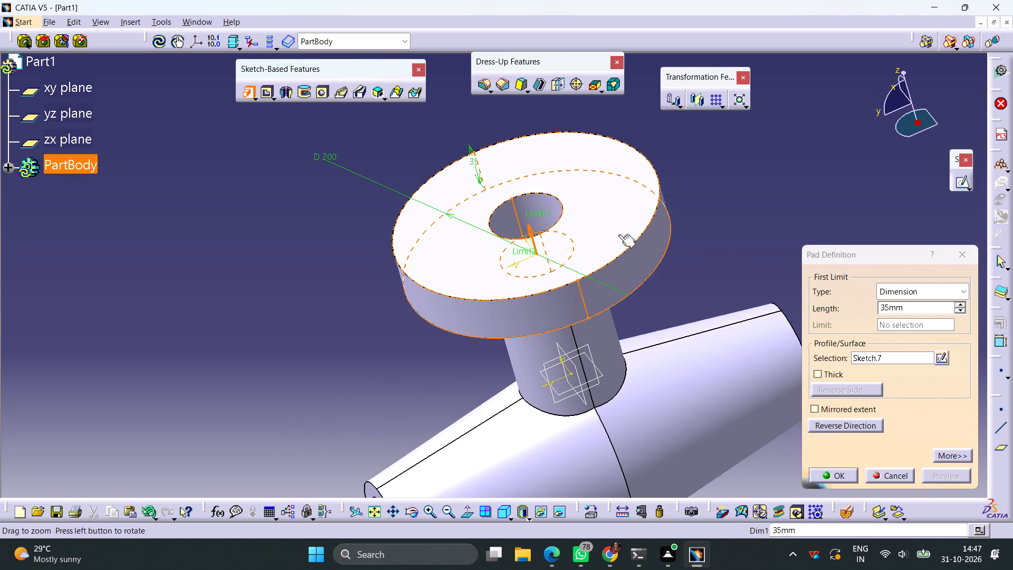
left_click(828, 475)
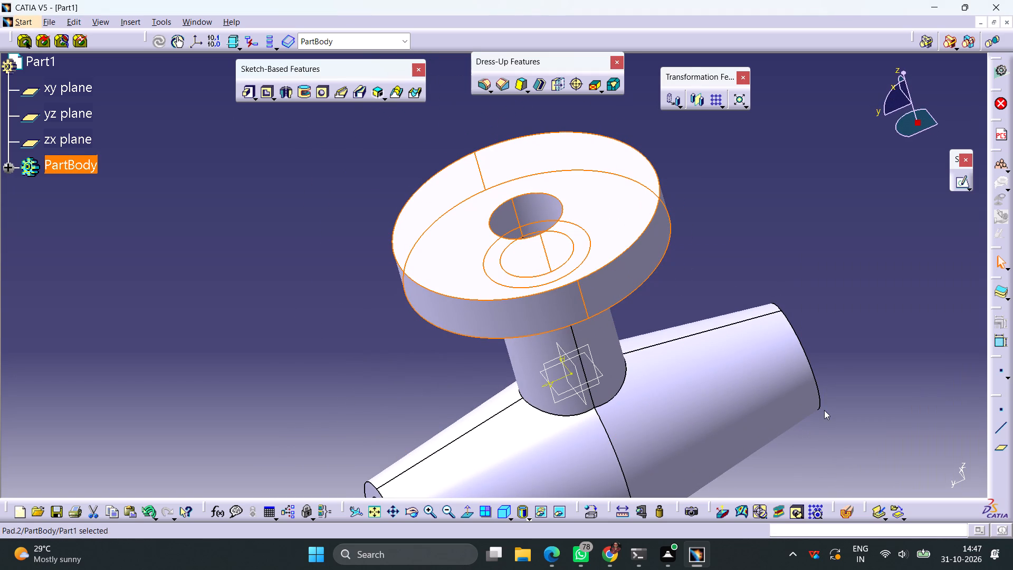
left_click(808, 248)
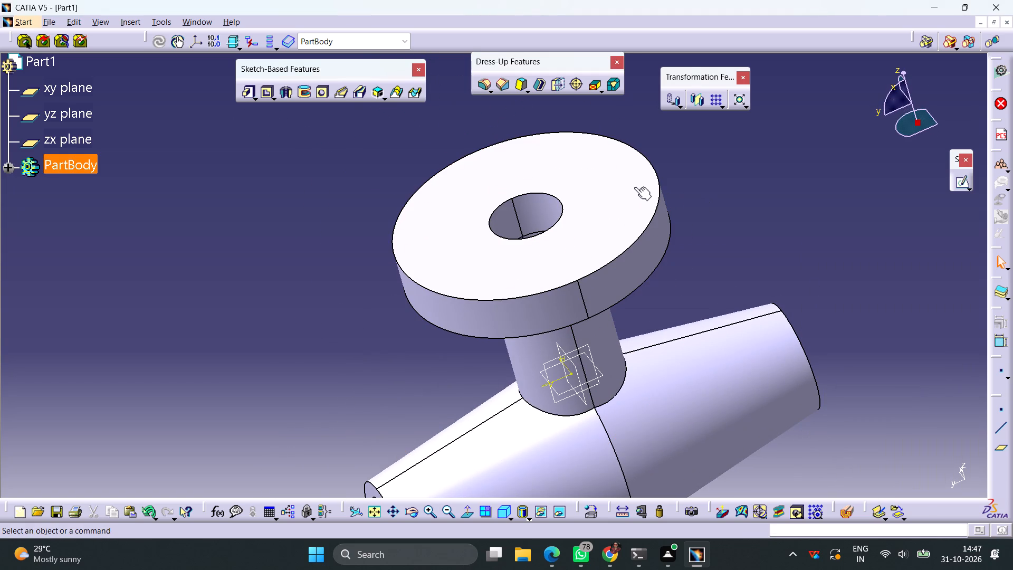
On the flange's outer face, sketch an origin-centred construction circle and set its diameter to 160 mm.
left_click(634, 187)
left_click(957, 184)
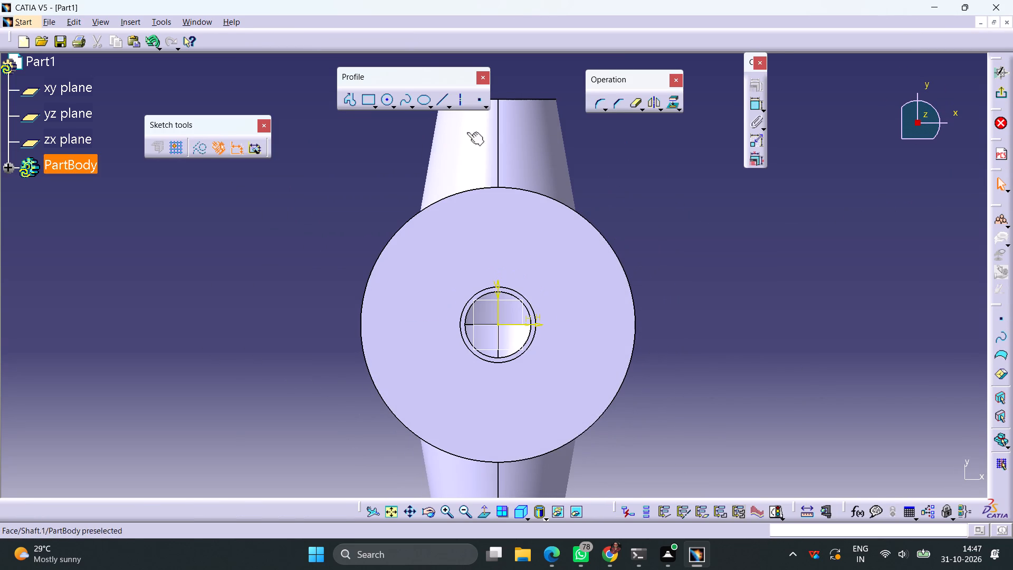
left_click(389, 102)
left_click(199, 153)
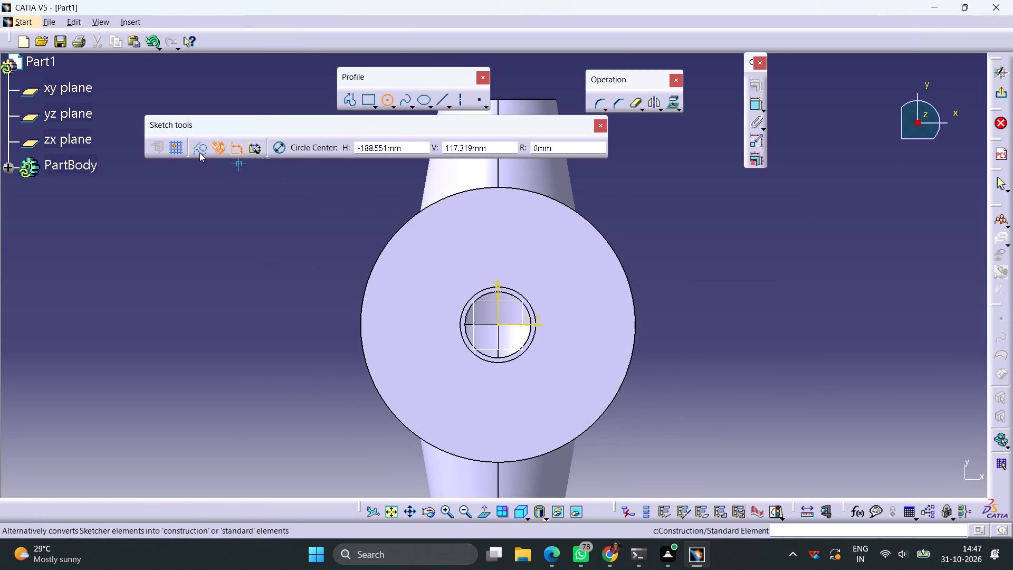
left_click(498, 323)
left_click(571, 270)
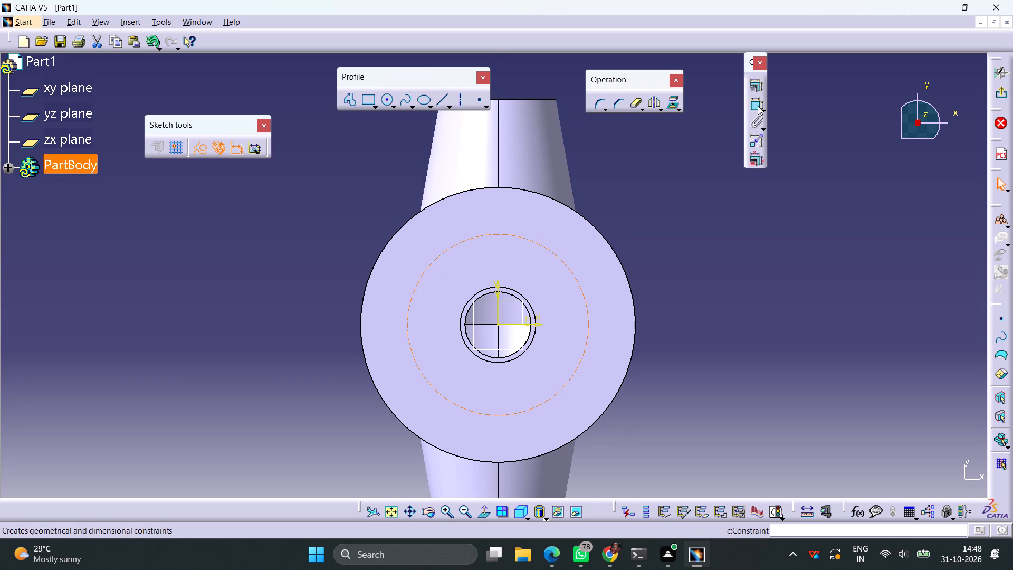
left_click(758, 106)
left_click(708, 233)
double_click(716, 231)
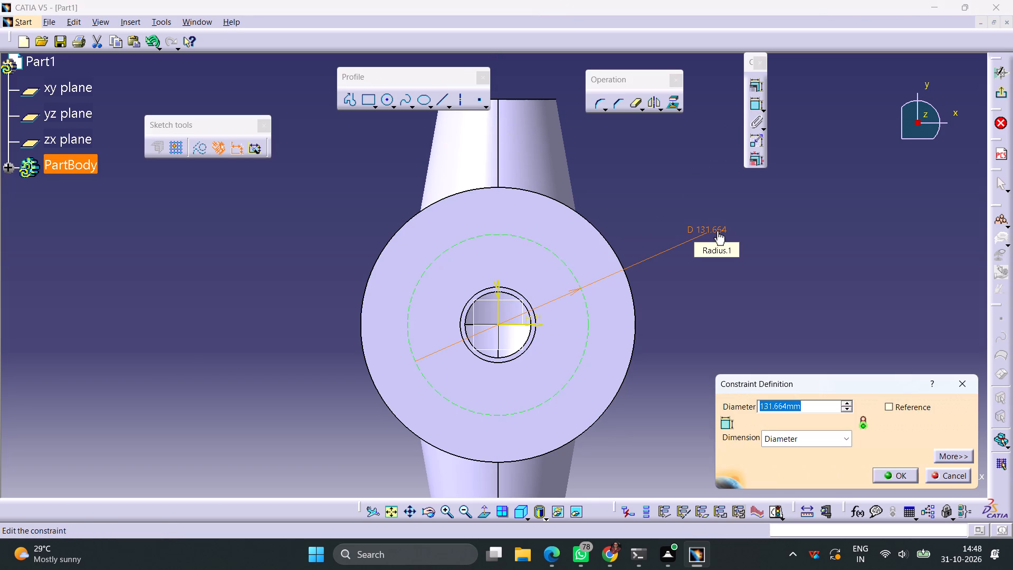
type("160")
key("Return")
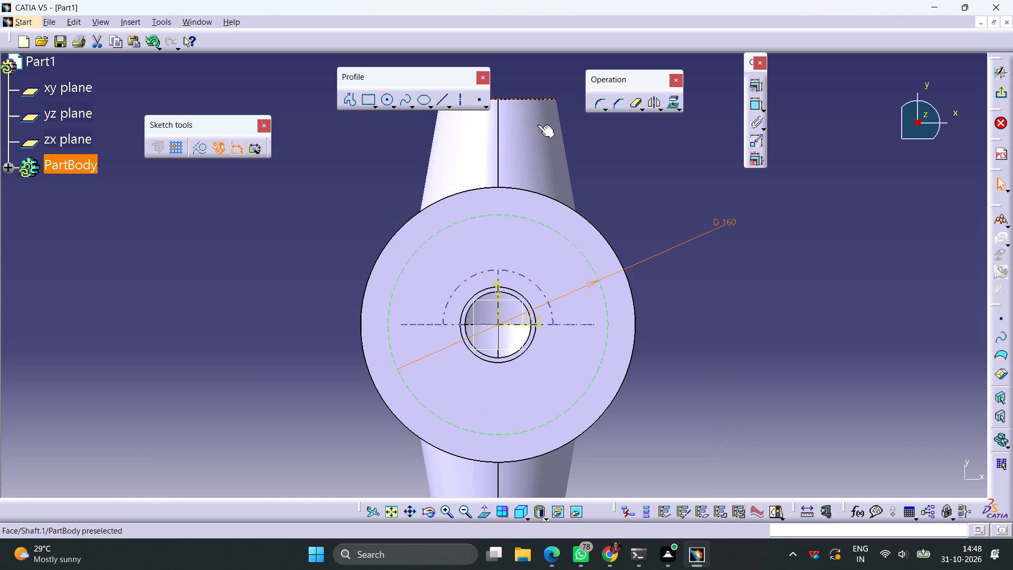
Start another circle in the flange face sketch with construction geometry turned off.
left_click(387, 102)
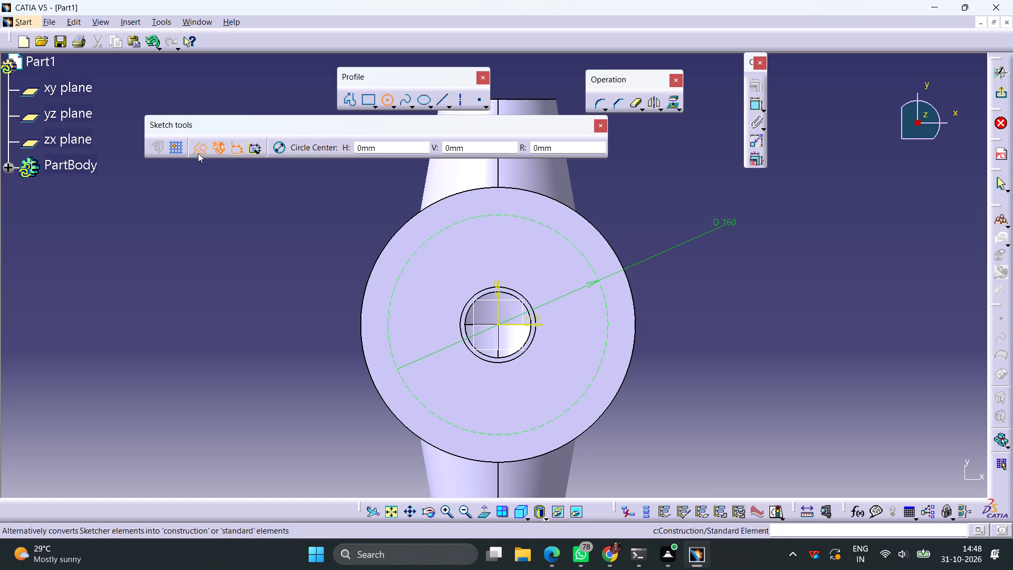
left_click(197, 153)
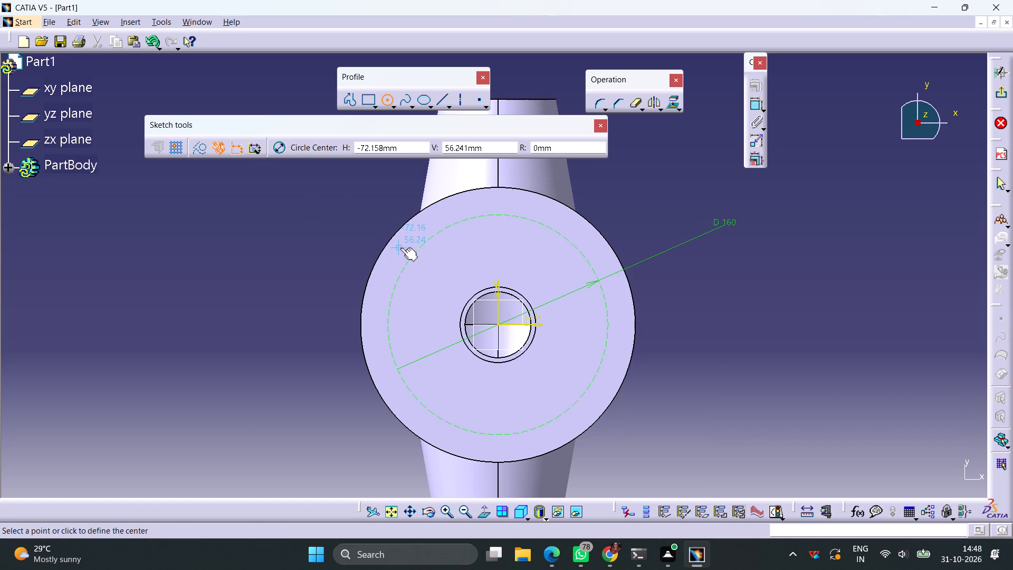
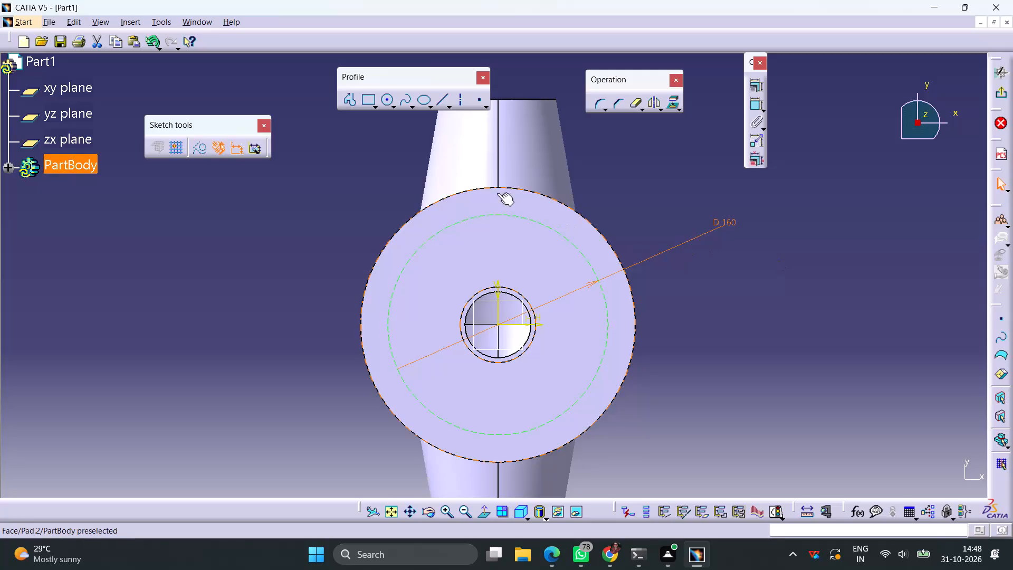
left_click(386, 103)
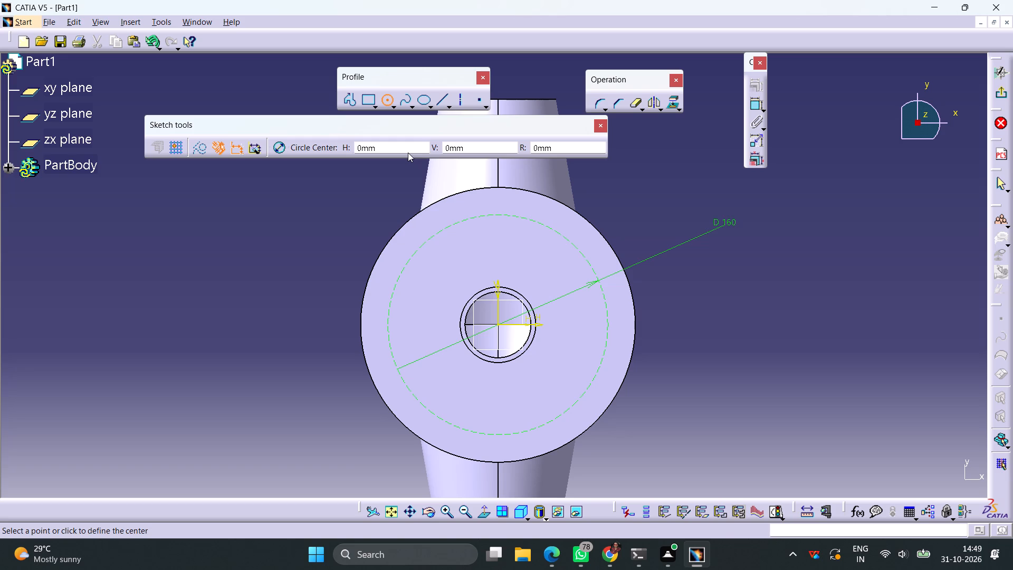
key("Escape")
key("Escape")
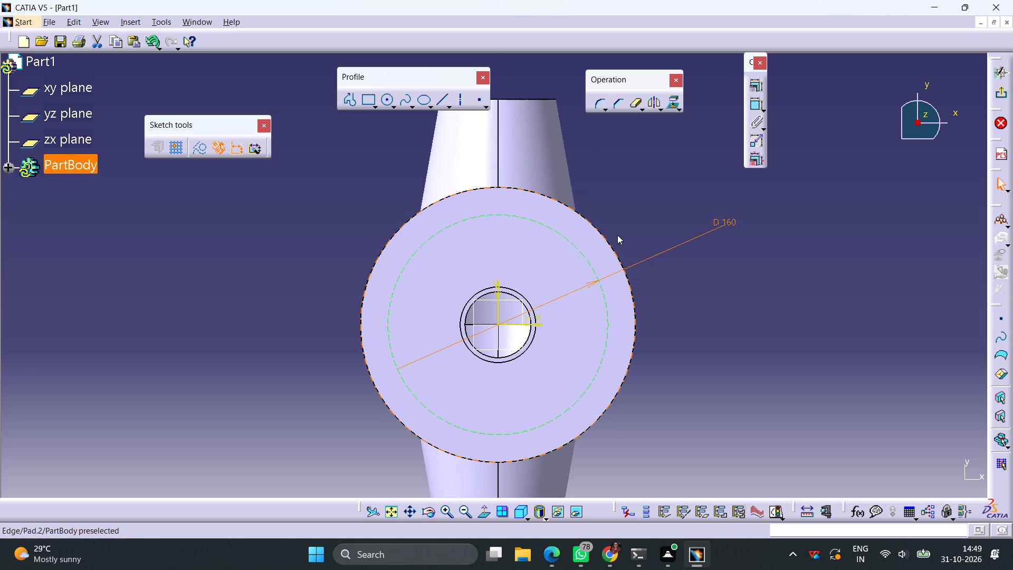
Exit the flange face sketch, reopen the flange pad's profile sketch and delete its 200 mm circle.
left_click(1001, 93)
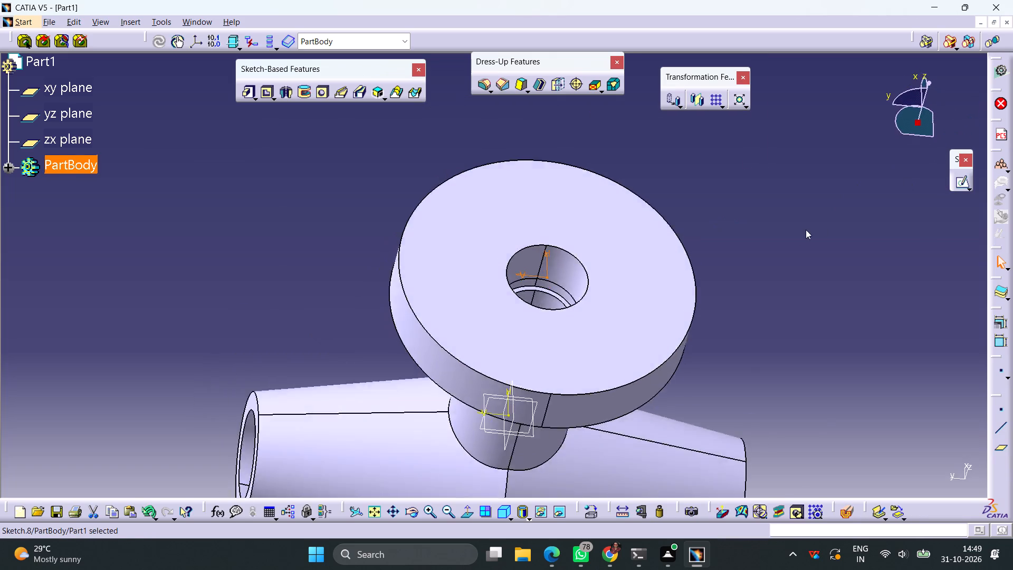
double_click(637, 248)
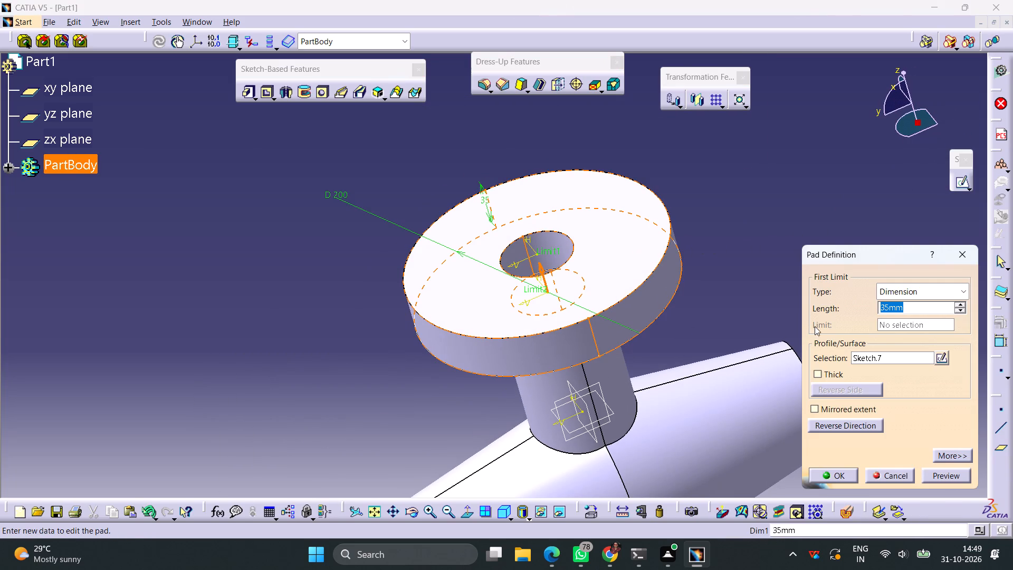
left_click(940, 361)
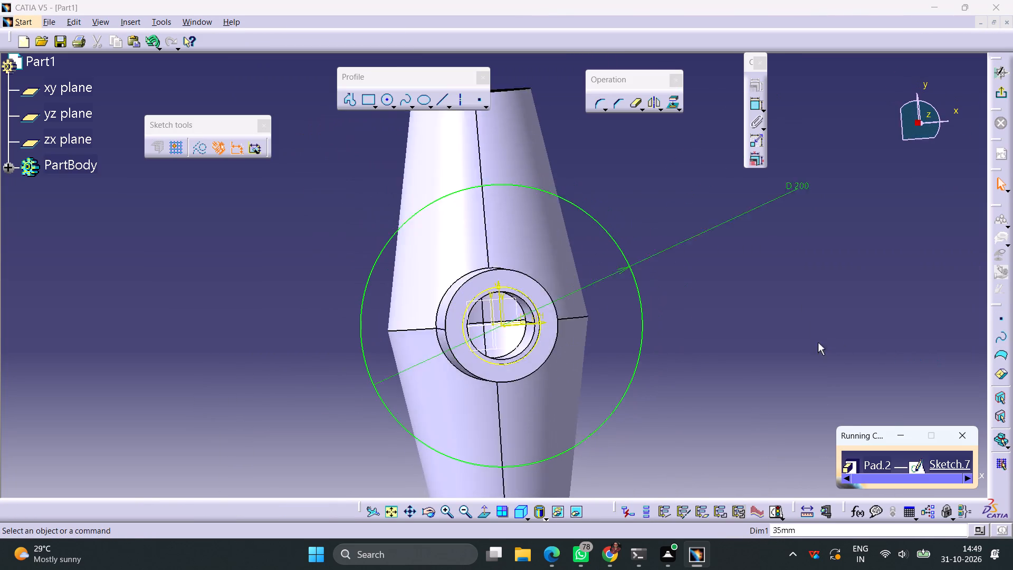
left_click(632, 357)
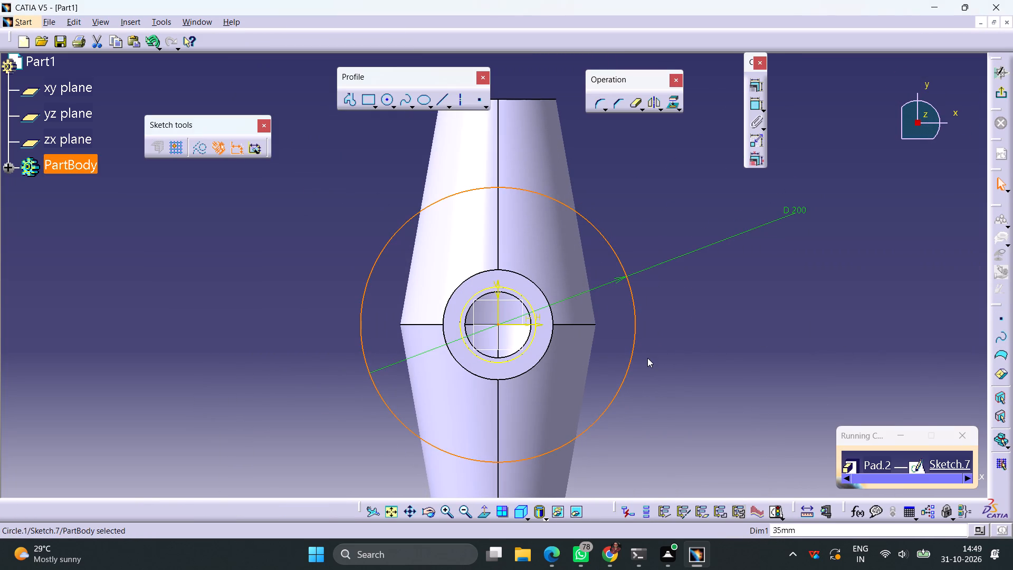
key("Delete")
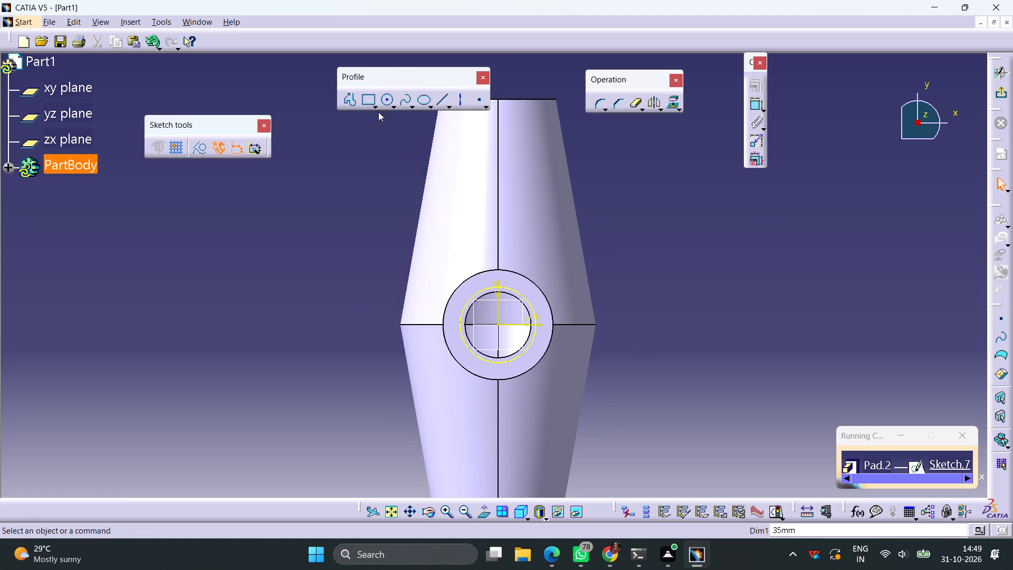
Sketch a centered rectangle at the origin around the bore, about 198 mm wide and 137 mm high.
left_click(375, 108)
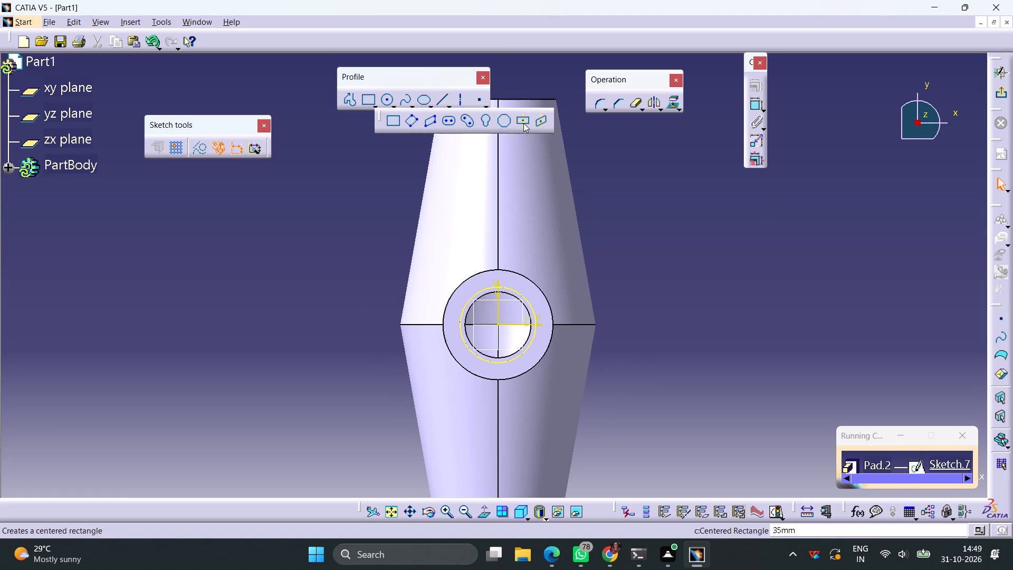
left_click(523, 122)
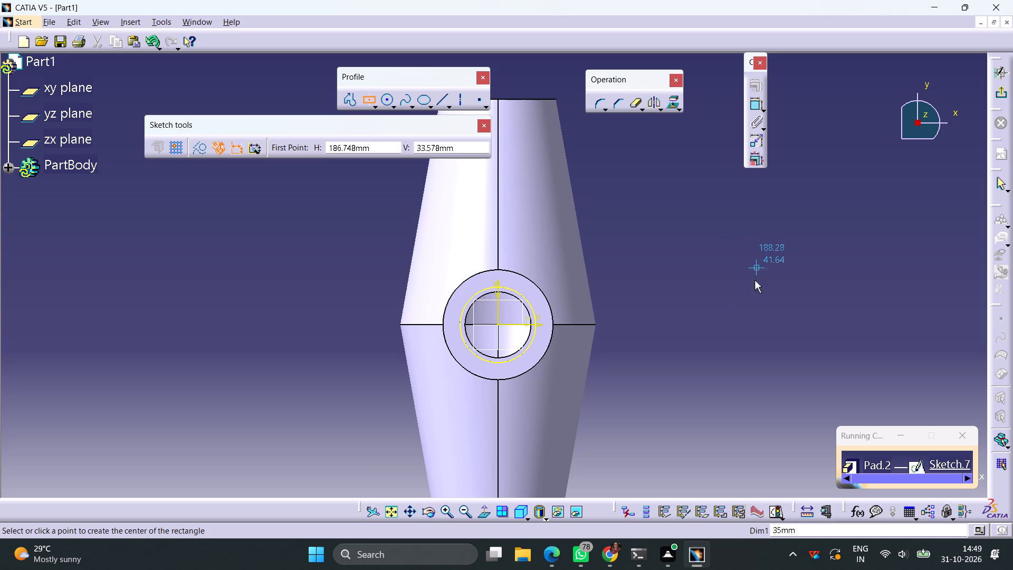
left_click(496, 326)
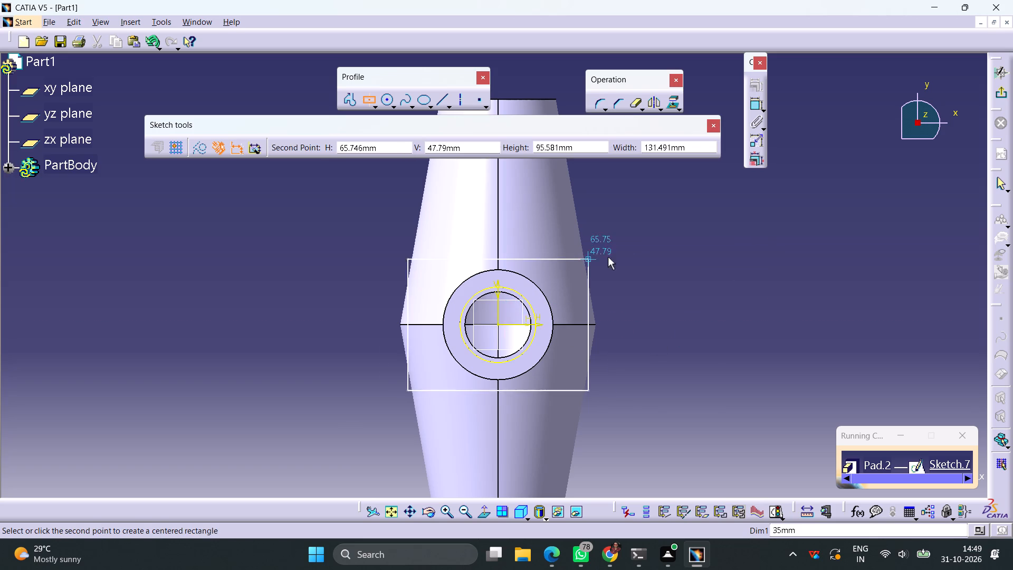
left_click(634, 230)
left_click(728, 239)
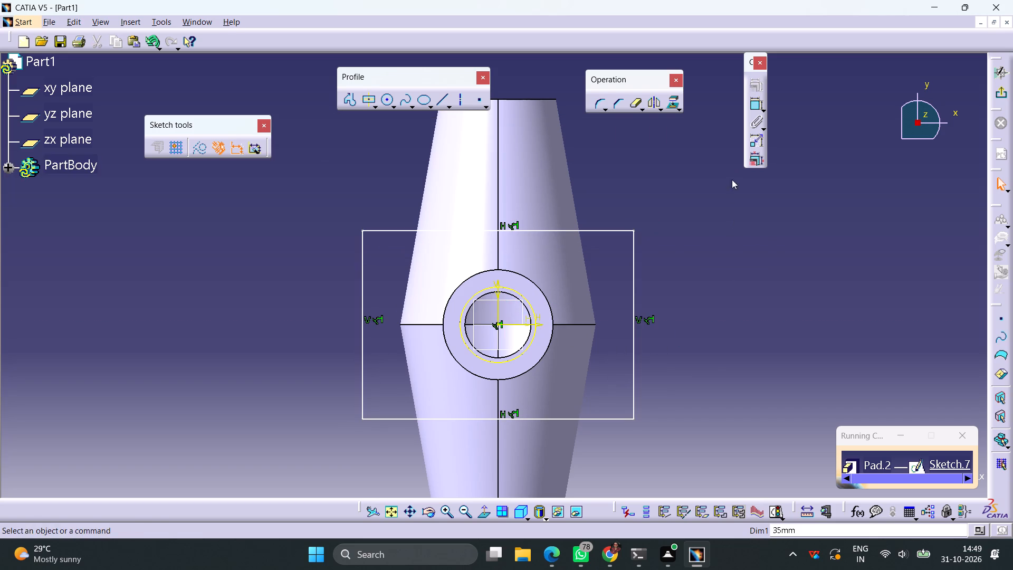
Dimension the rectangle's height and width, setting both to 200 mm.
left_click(754, 108)
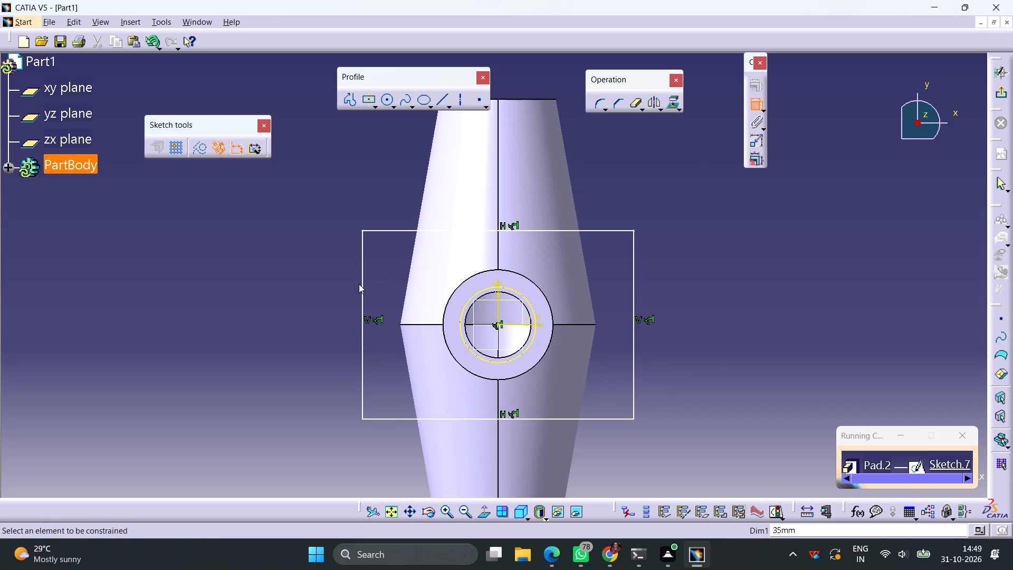
left_click(364, 281)
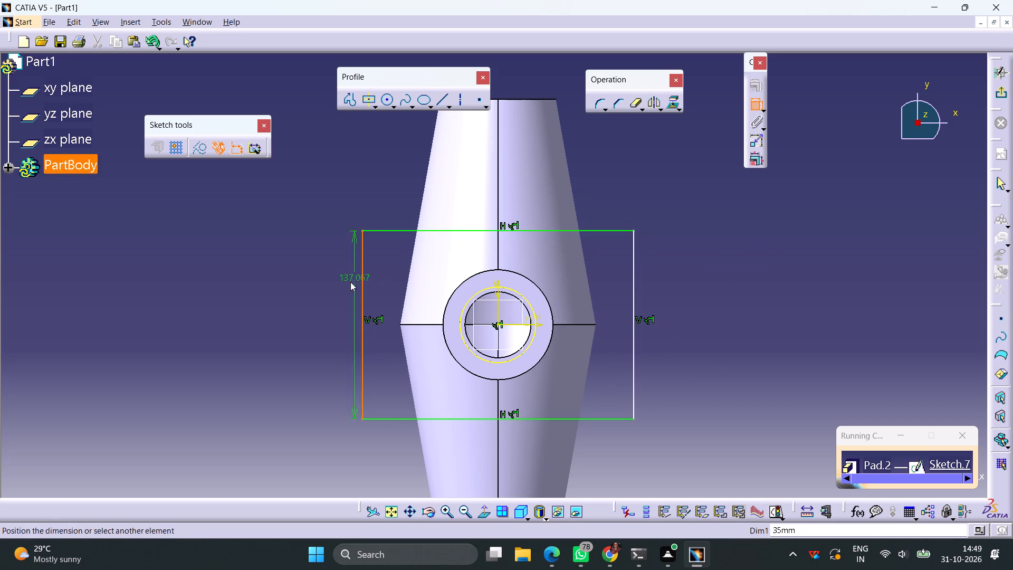
left_click(334, 286)
double_click(336, 281)
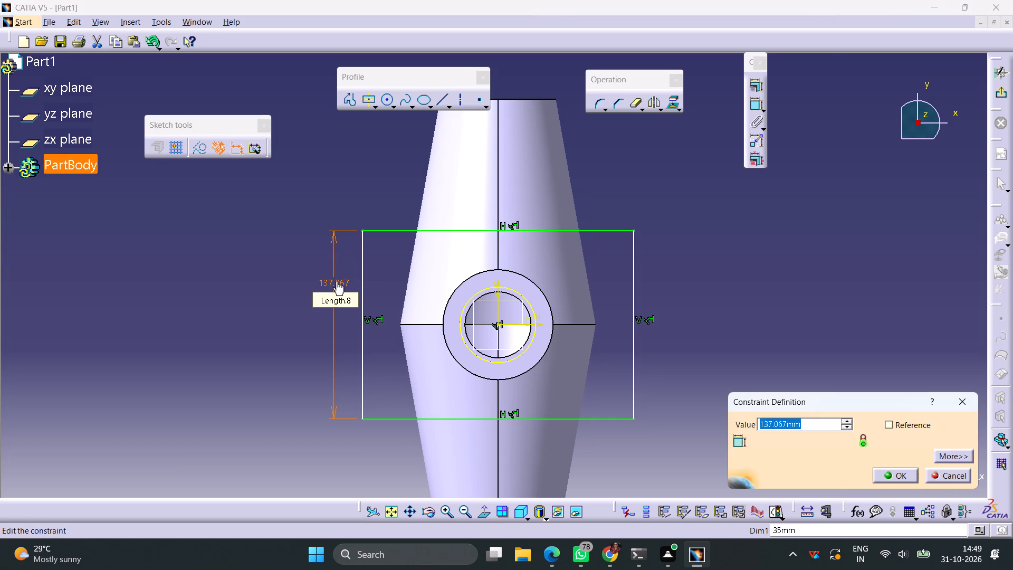
type("200")
key("Return")
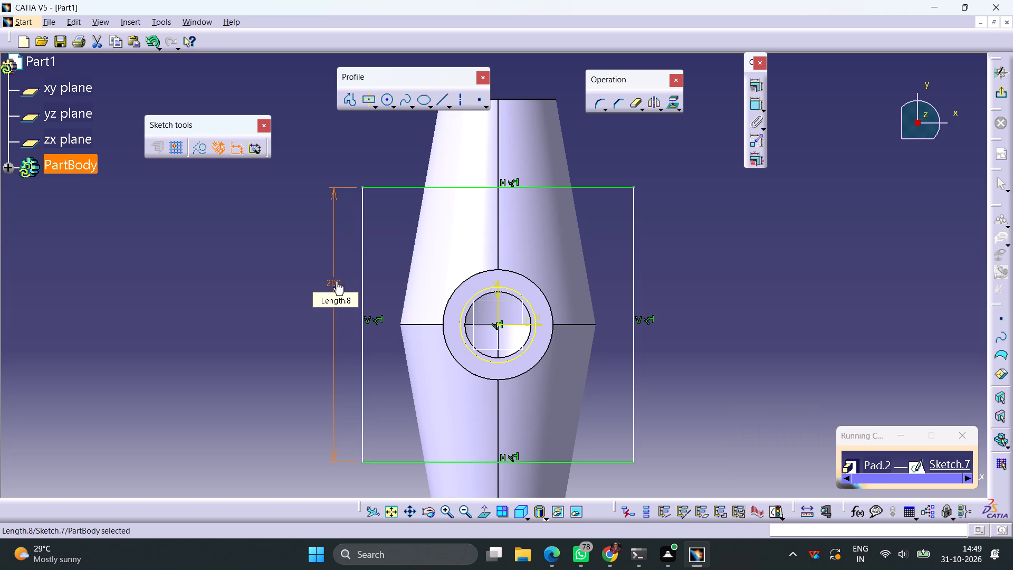
left_click(755, 105)
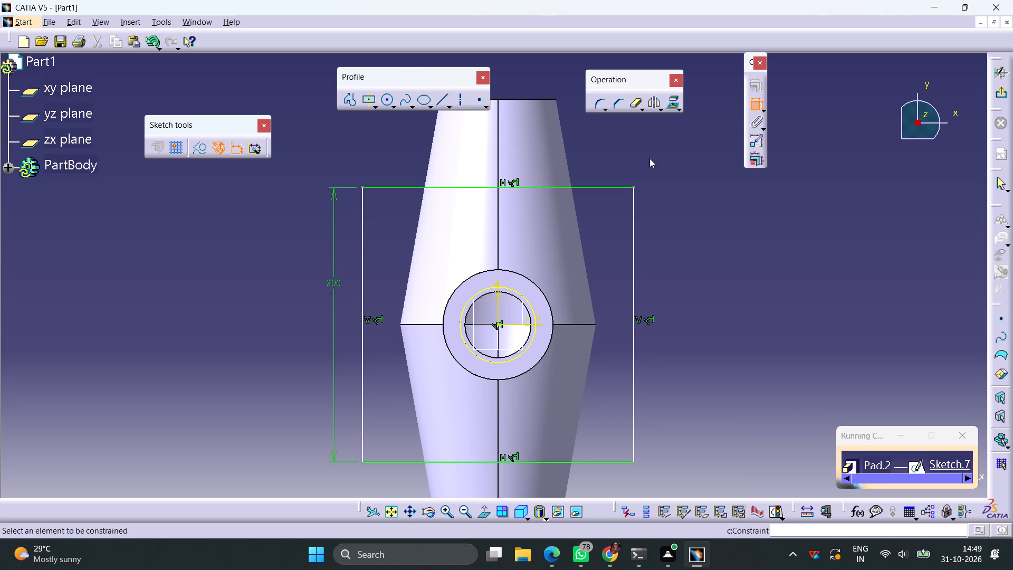
left_click(592, 186)
left_click(606, 160)
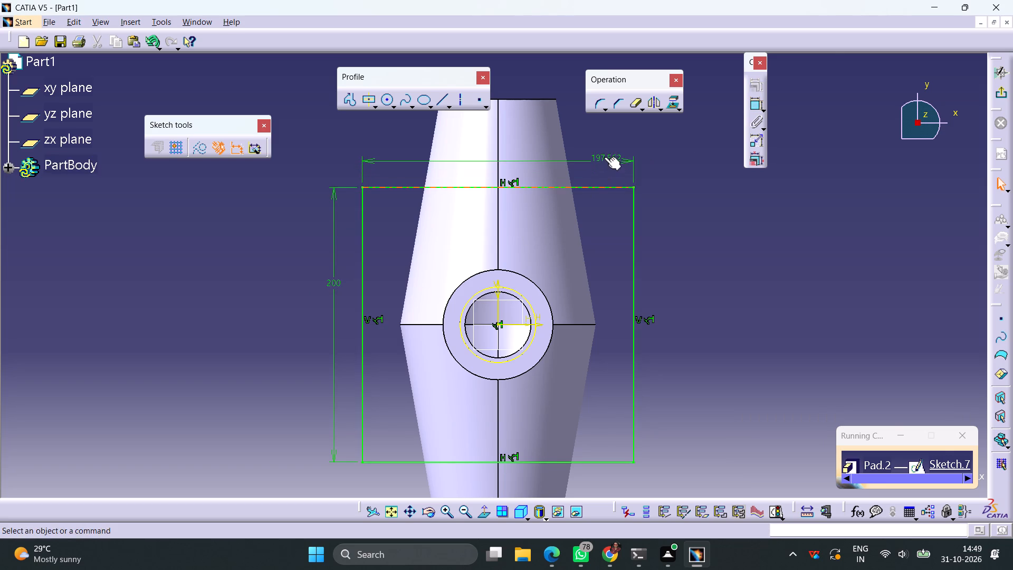
double_click(604, 157)
type("200")
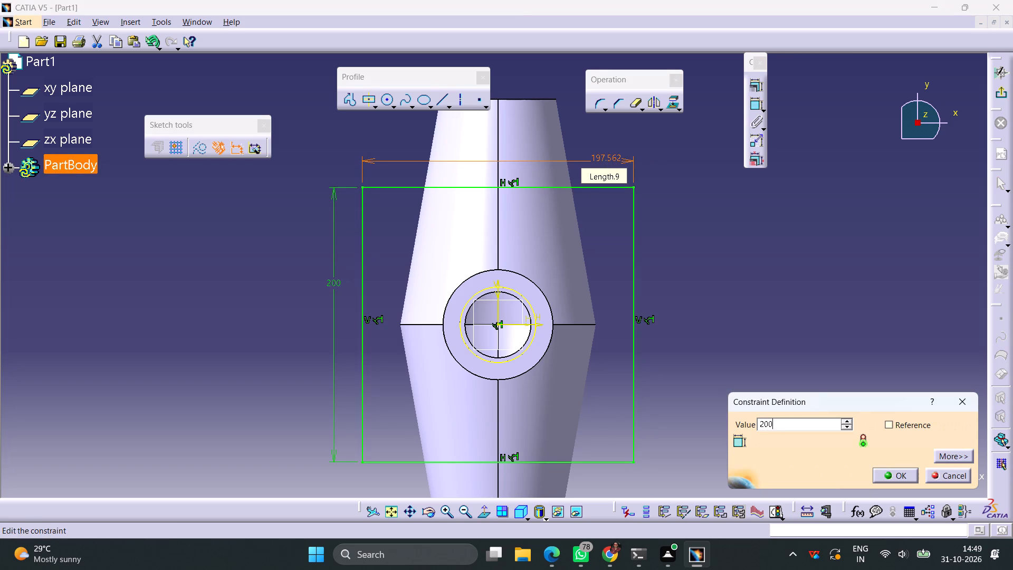
key("Return")
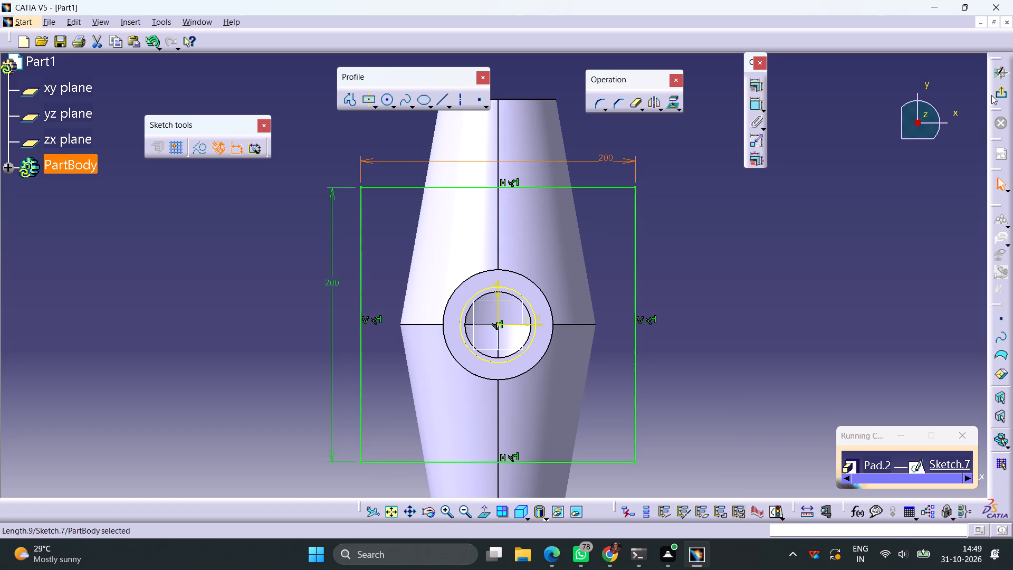
Exit the profile sketch, preview the edited 35 mm pad and accept it as the square flange.
left_click(1001, 88)
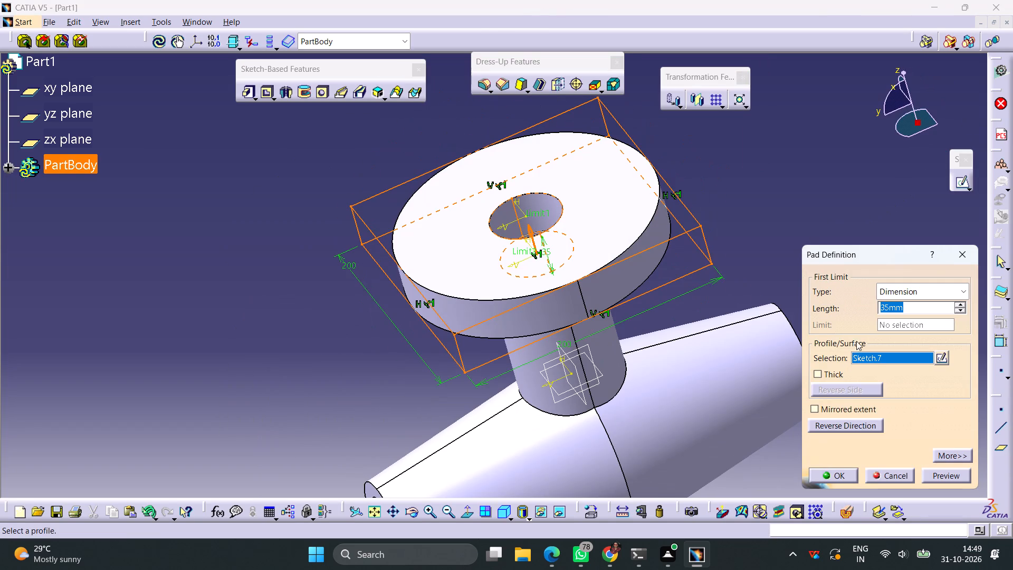
left_click(946, 478)
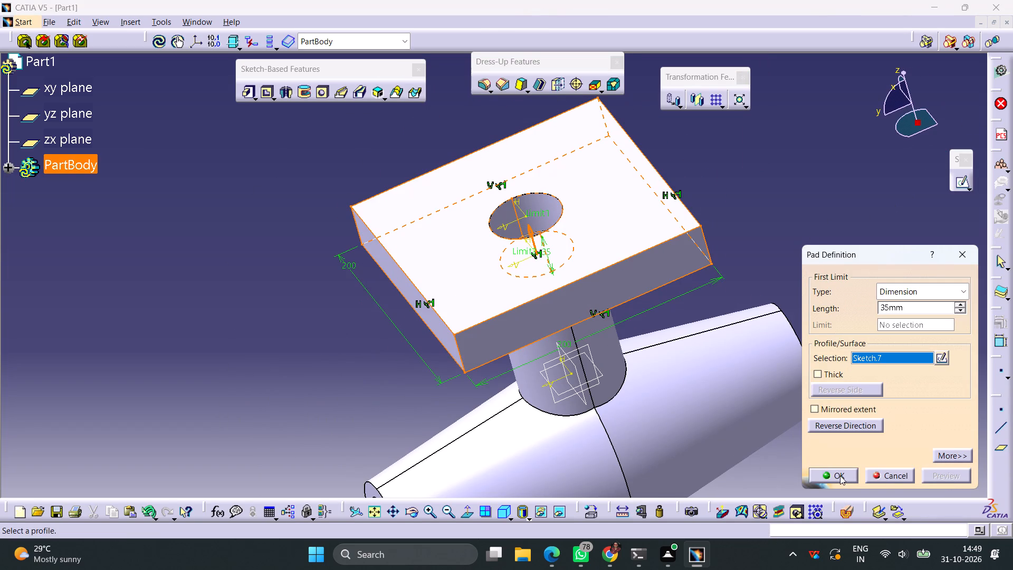
left_click(840, 476)
left_click(841, 281)
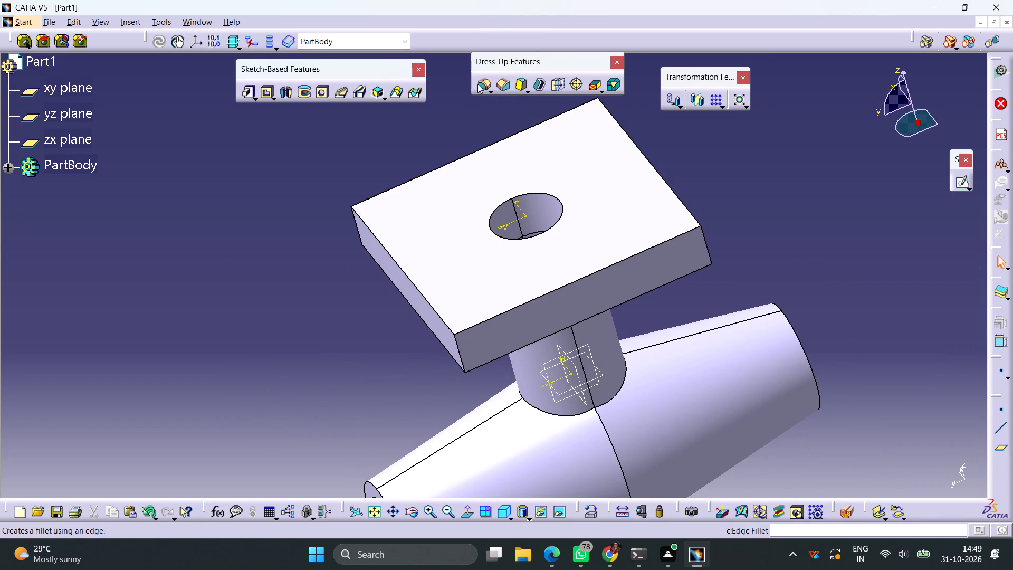
Round one corner of the square flange by filleting its thickness edge with a 20 mm radius.
left_click(480, 85)
middle_click_drag(745, 215, 646, 187)
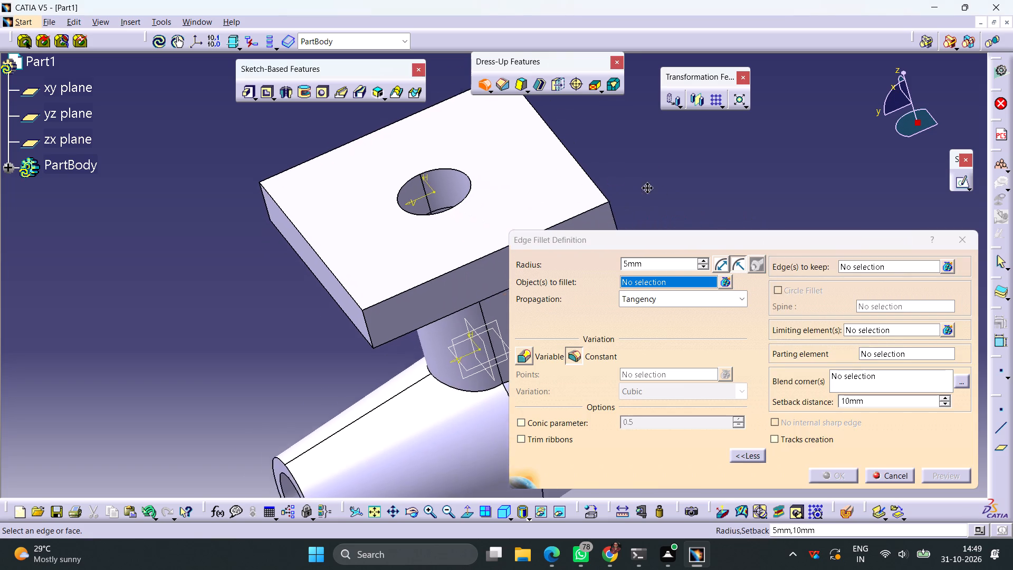
middle_click_drag(646, 187, 558, 165)
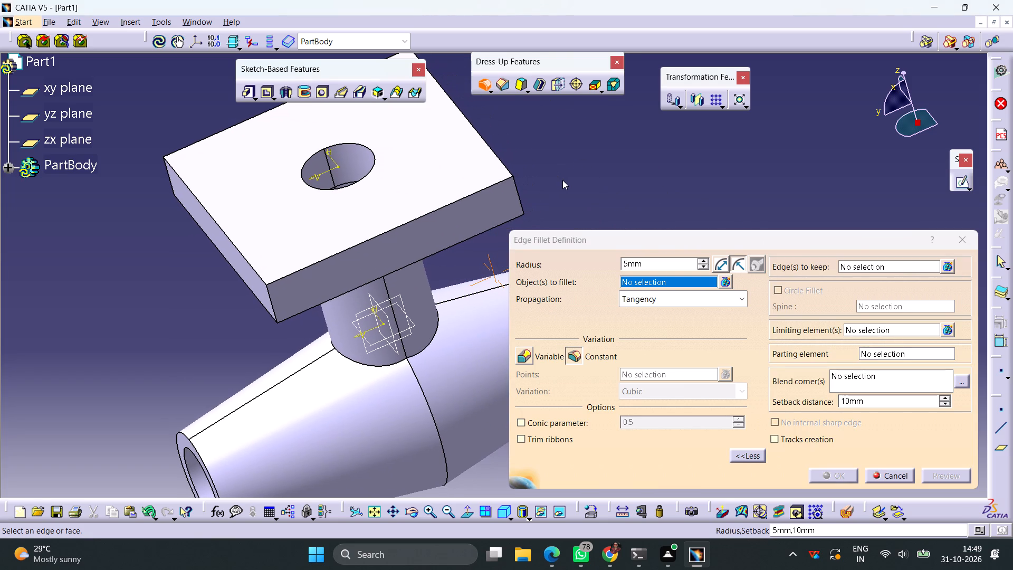
left_click(272, 305)
type("20")
key("Return")
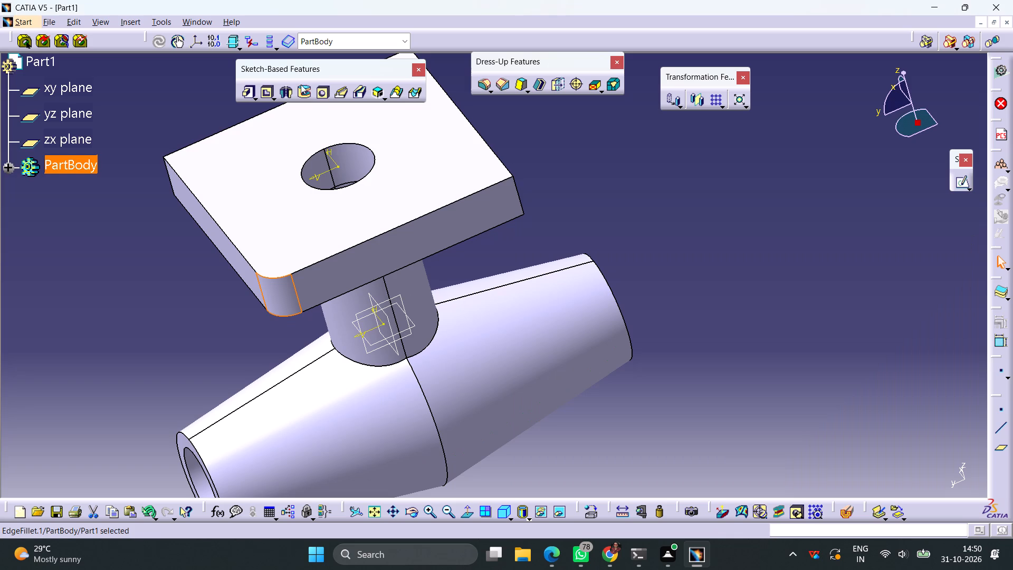
Fillet the adjacent corner edge of the square flange with a 20 mm radius.
left_click(481, 89)
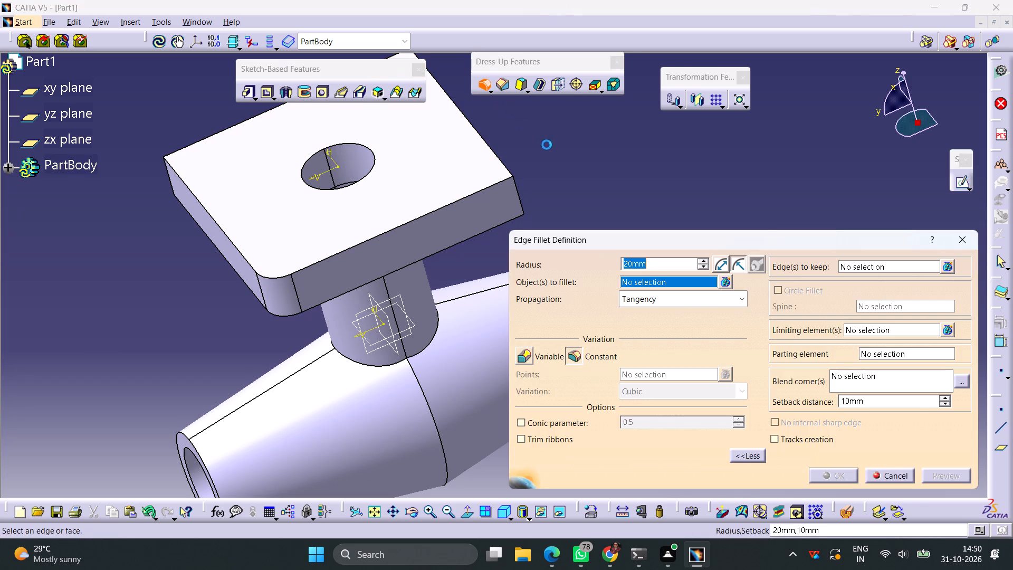
left_click(519, 193)
left_click(829, 474)
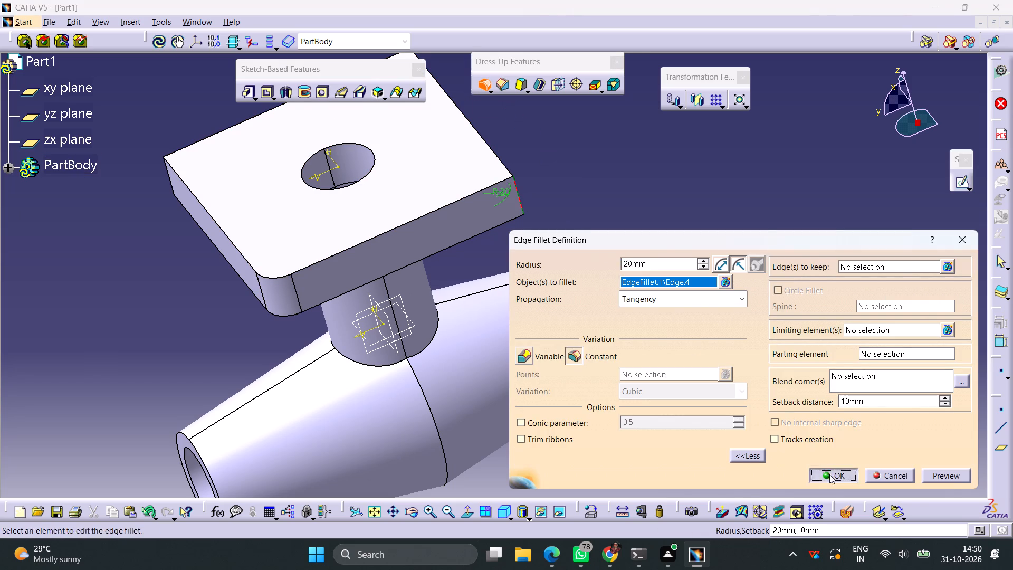
Fillet a third corner edge of the square flange, on its far side, with a 20 mm radius.
middle_click_drag(676, 250, 676, 297, "ctrl")
middle_click_drag(294, 313, 358, 272)
right_click_drag(294, 313, 358, 272)
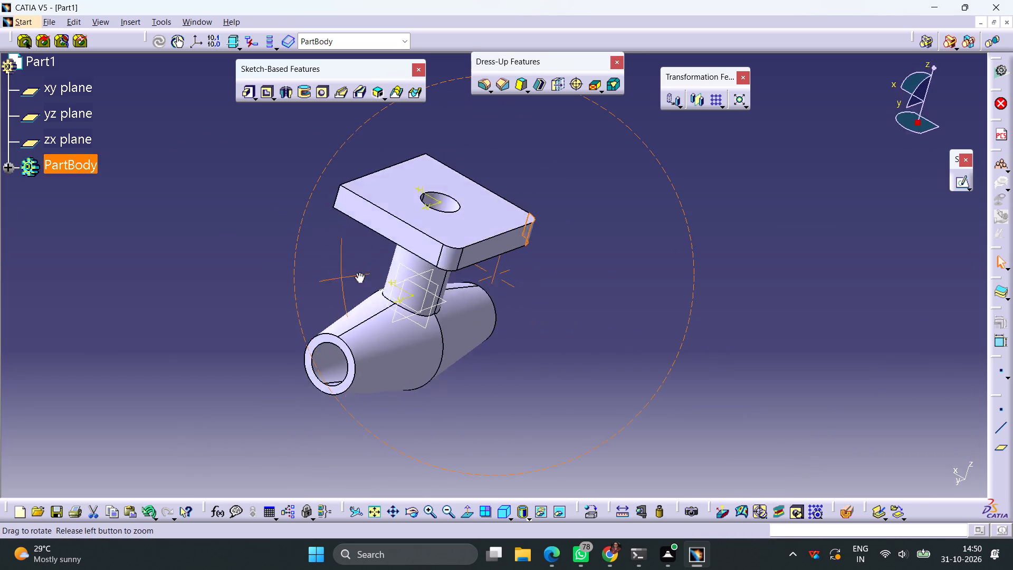
right_click_drag(358, 272, 565, 303)
middle_click_drag(358, 272, 561, 305)
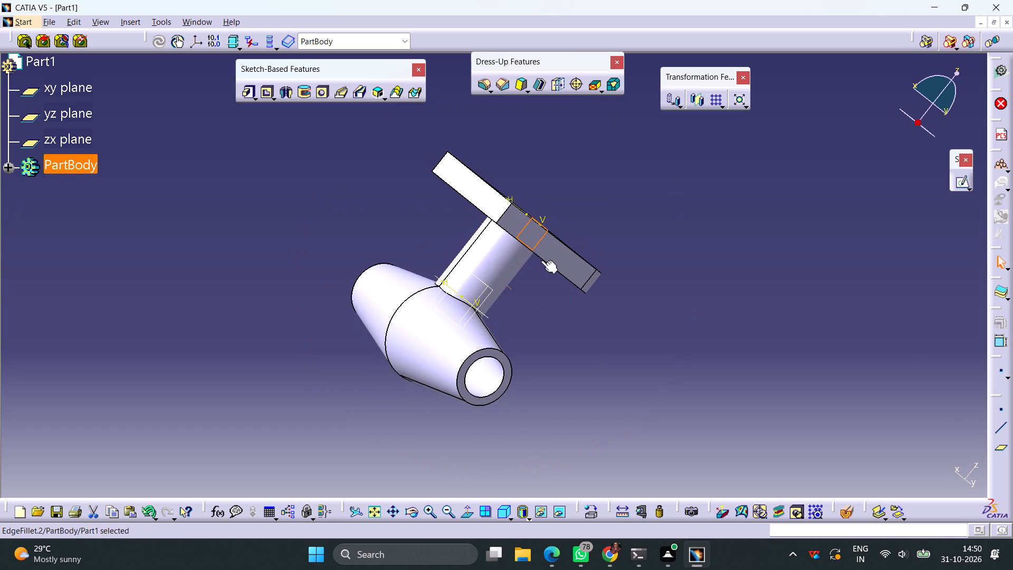
left_click(503, 213)
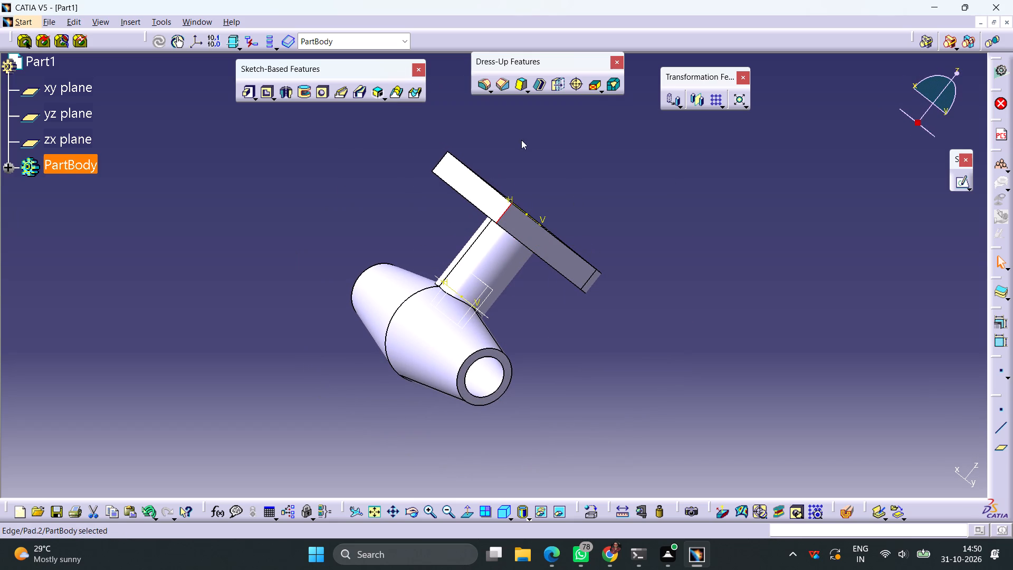
left_click(485, 84)
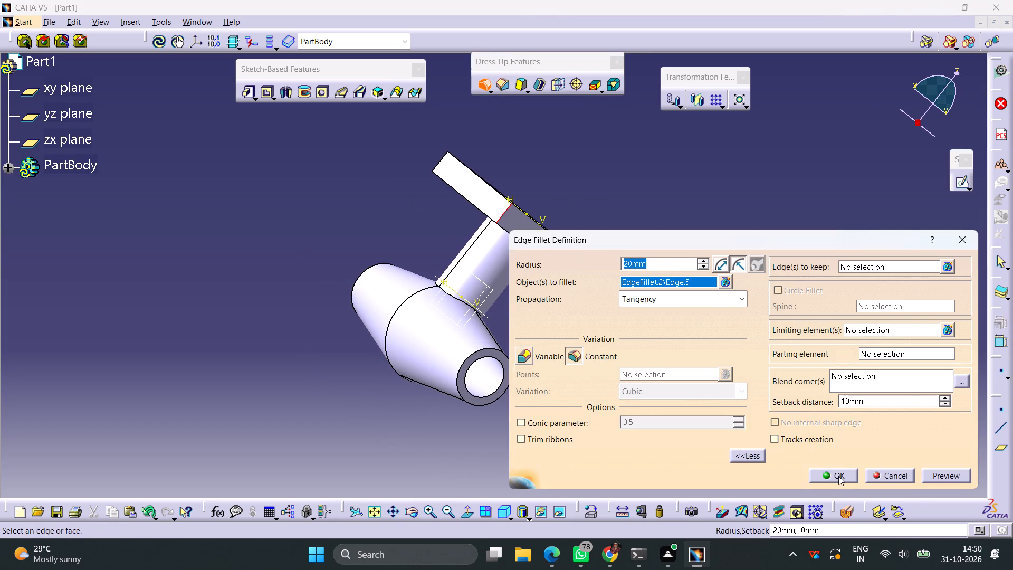
left_click(838, 476)
left_click(703, 280)
Fillet the last remaining sharp corner edge of the square flange with a 20 mm radius.
middle_click_drag(328, 226, 406, 229)
right_click_drag(328, 226, 406, 229)
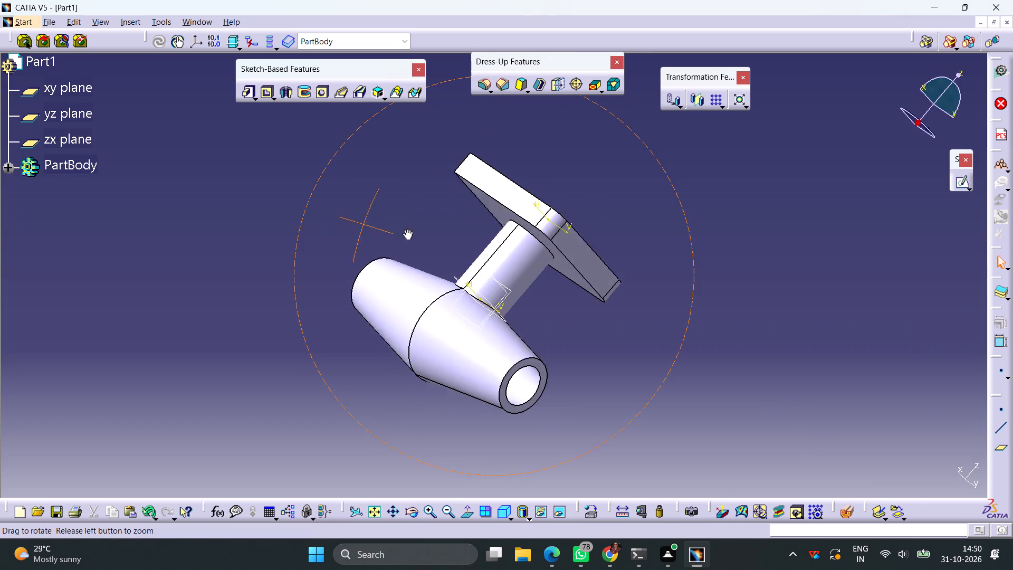
right_click_drag(406, 229, 506, 413)
middle_click_drag(406, 229, 506, 413)
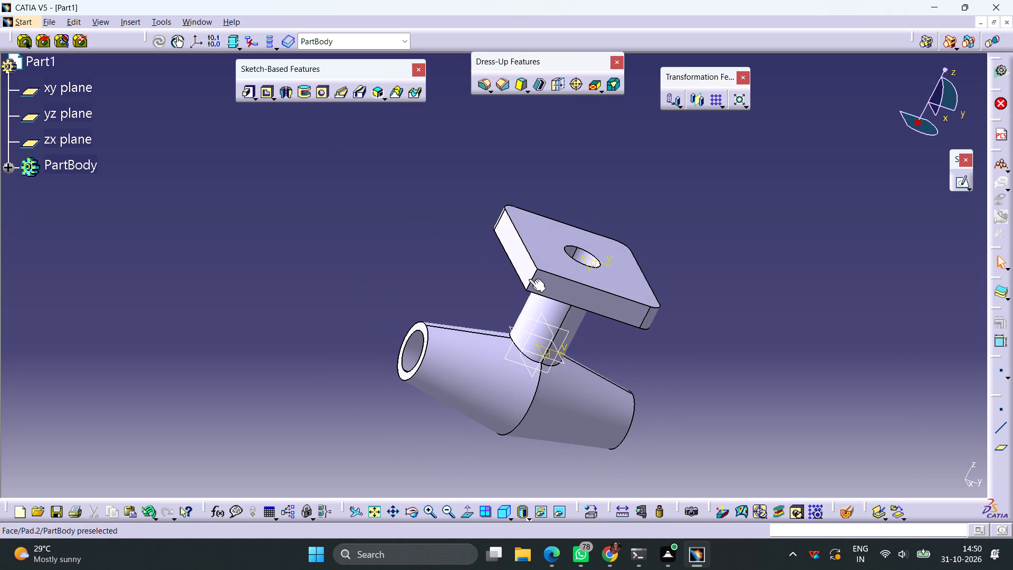
left_click(532, 278)
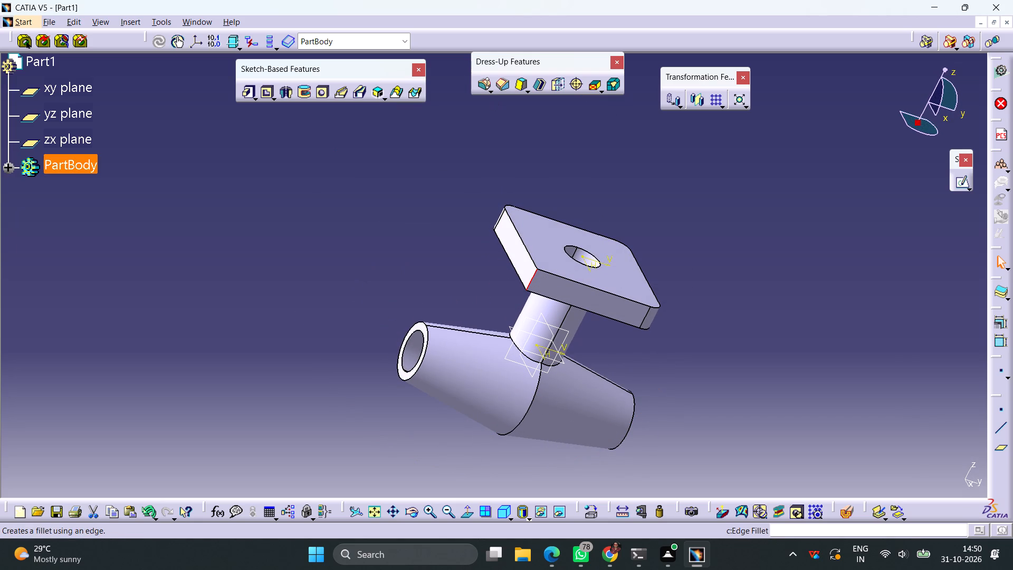
left_click(481, 87)
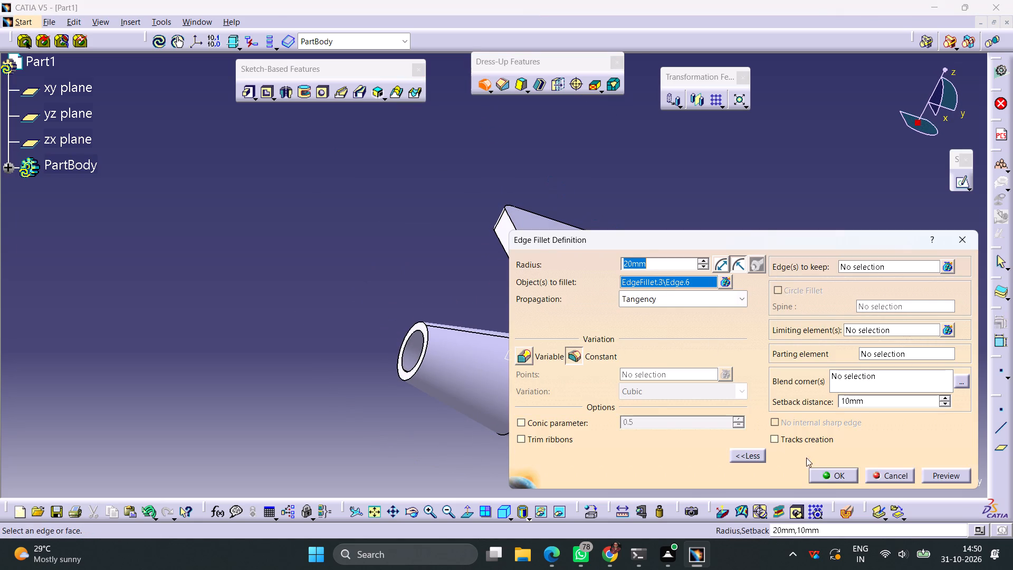
left_click(824, 475)
left_click(773, 368)
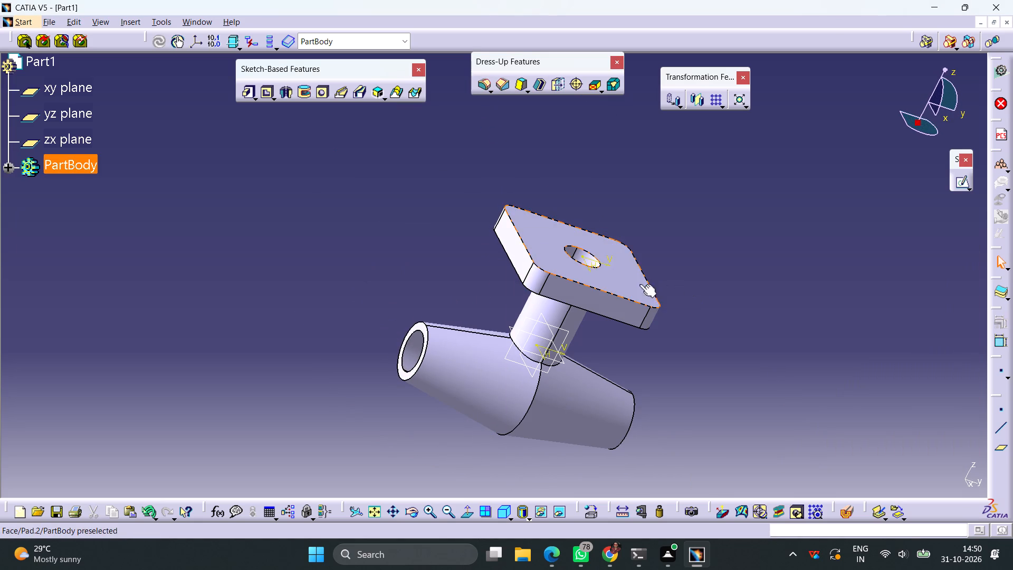
Start a sketch on the flange's outer face and draw a circle freehand beside the flange, outside its left edge.
left_click(627, 287)
left_click(963, 182)
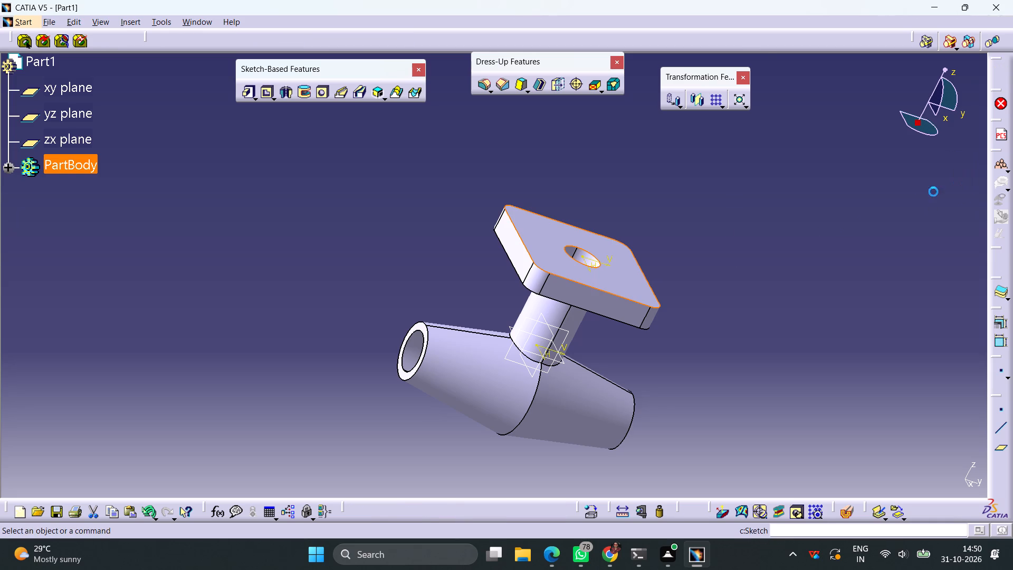
left_click(385, 101)
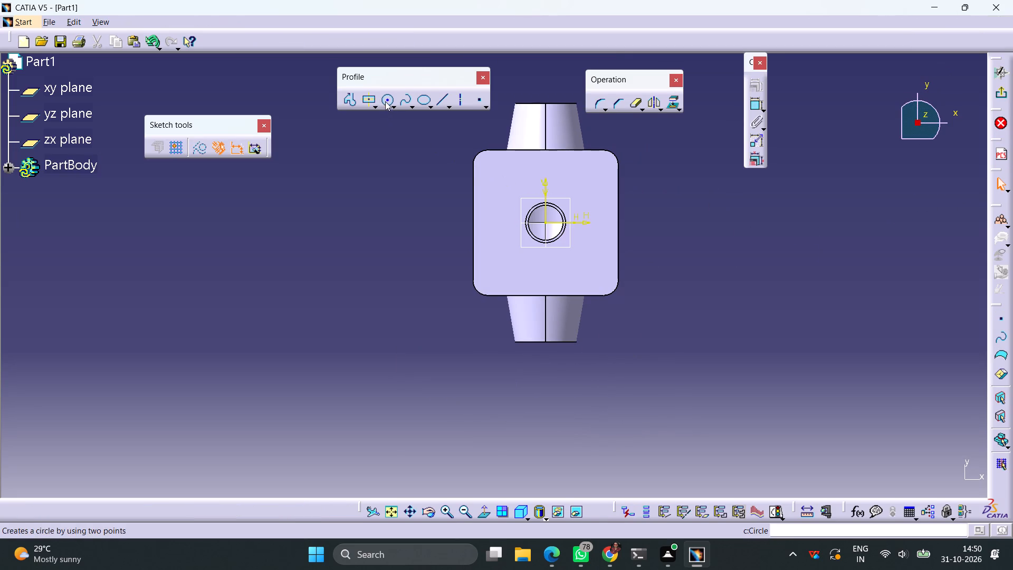
middle_click_drag(391, 213, 403, 308)
left_click(366, 293)
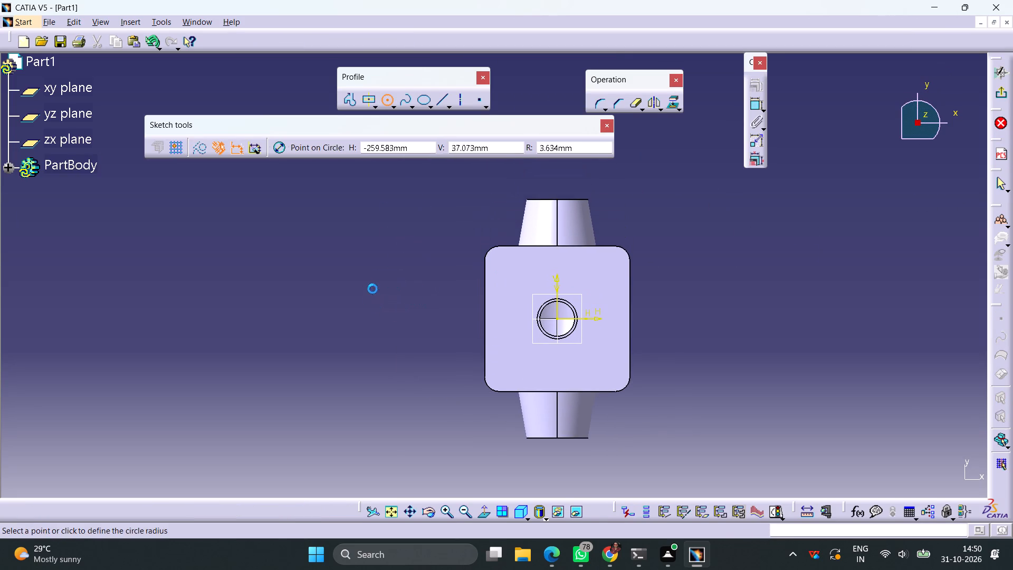
left_click(381, 284)
Dimension the circle beside the flange and set its diameter to 18 mm.
left_click(759, 105)
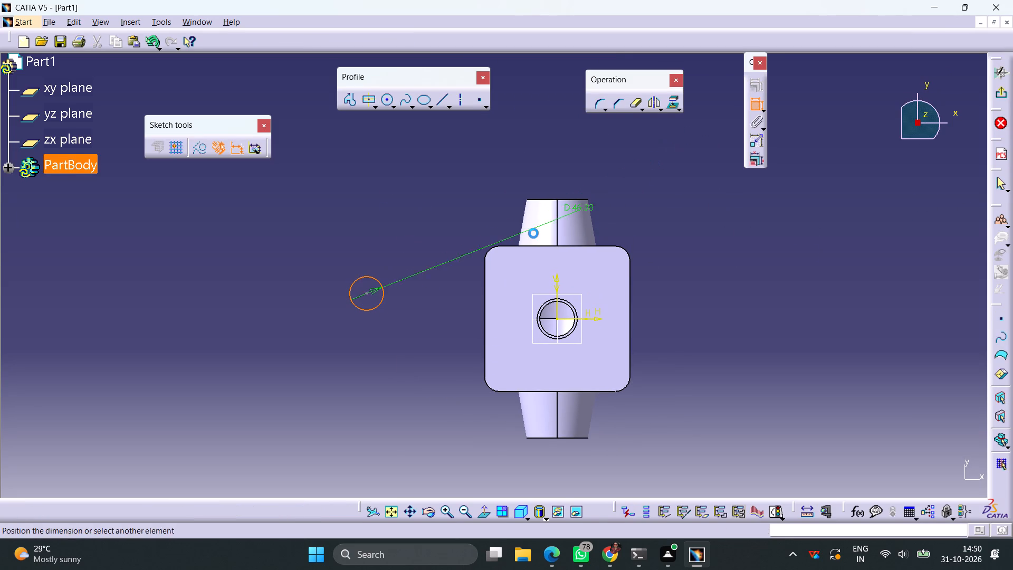
left_click(414, 306)
double_click(419, 305)
type("18")
key("Return")
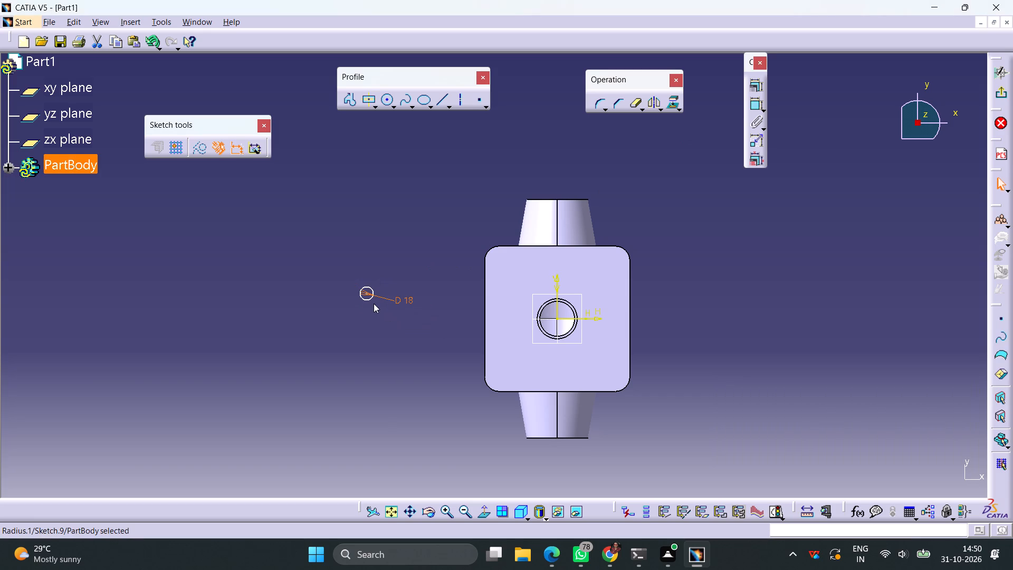
Make the 18 mm circle concentric with the rounded upper-left corner of the flange.
left_click(360, 299)
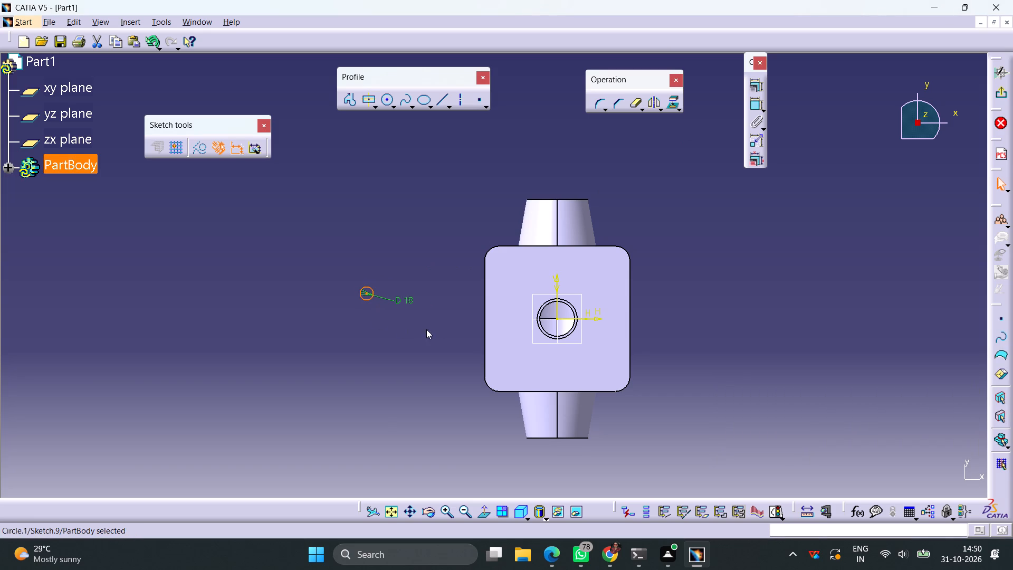
left_click(484, 253, "ctrl")
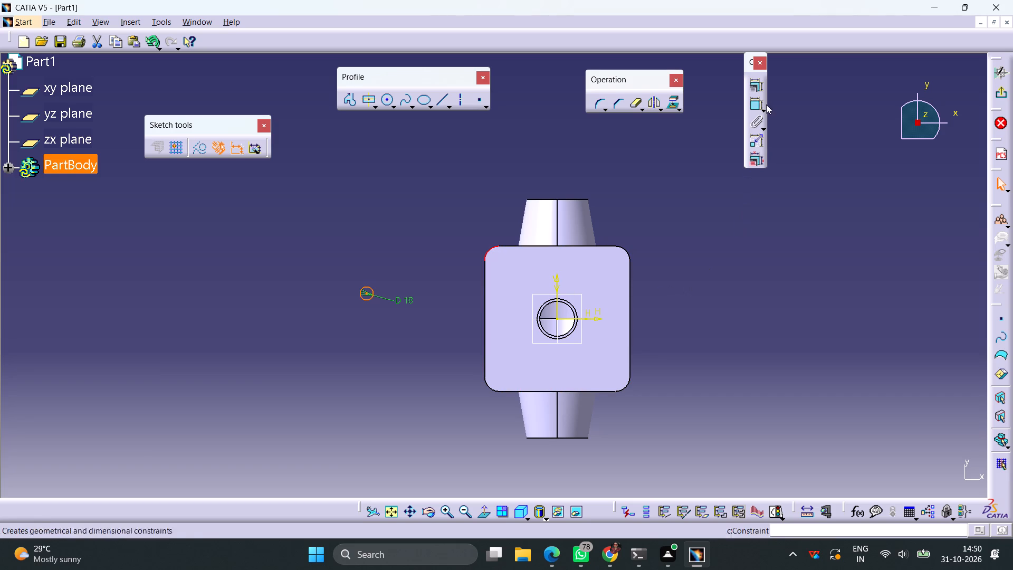
left_click(754, 87)
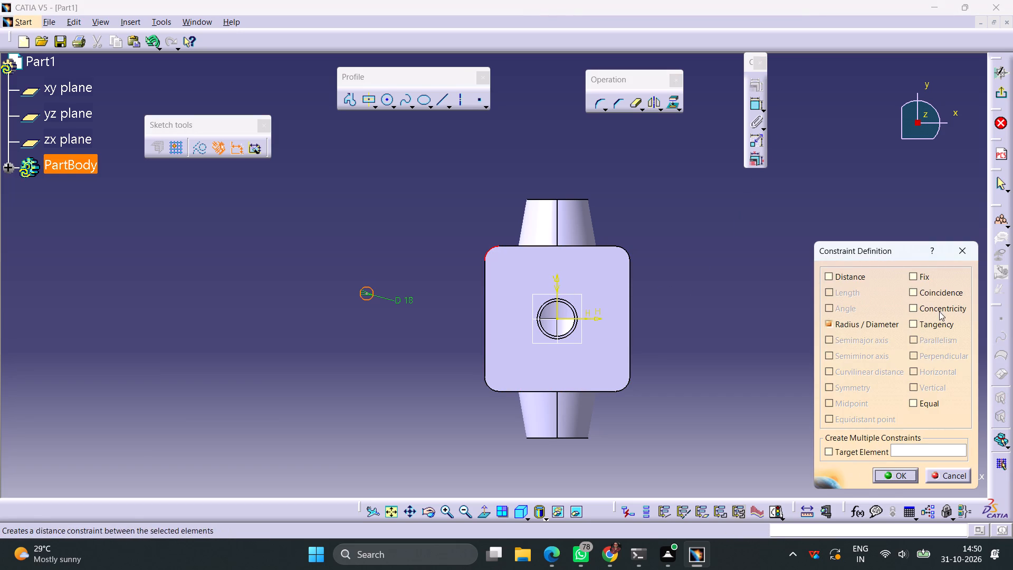
left_click(939, 311)
left_click(896, 472)
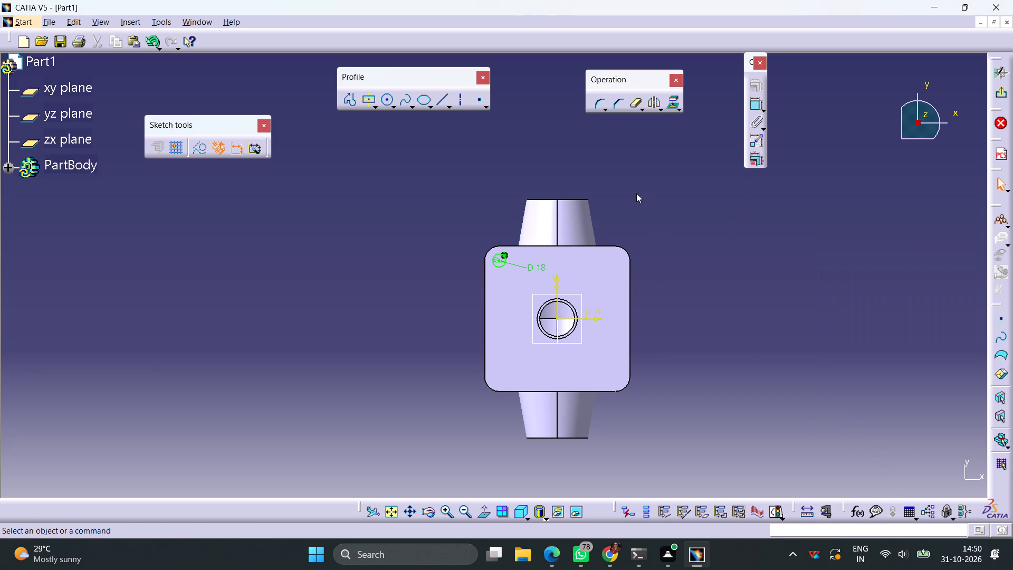
Draw a second circle about 17 mm in diameter near the flange's upper-right corner and make it concentric with that corner's arc.
left_click(384, 100)
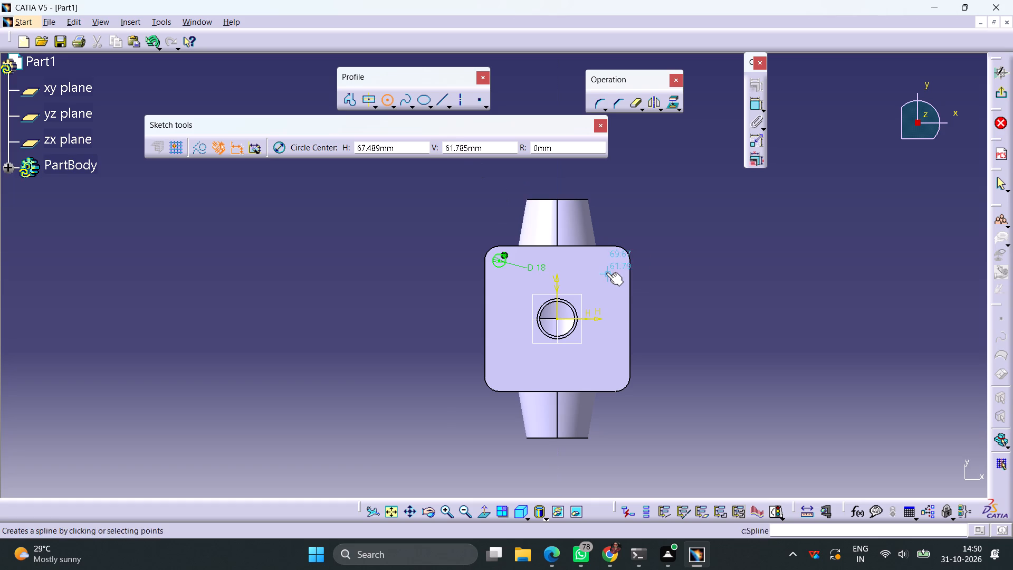
left_click(606, 272)
left_click(610, 267)
left_click(627, 251, "ctrl")
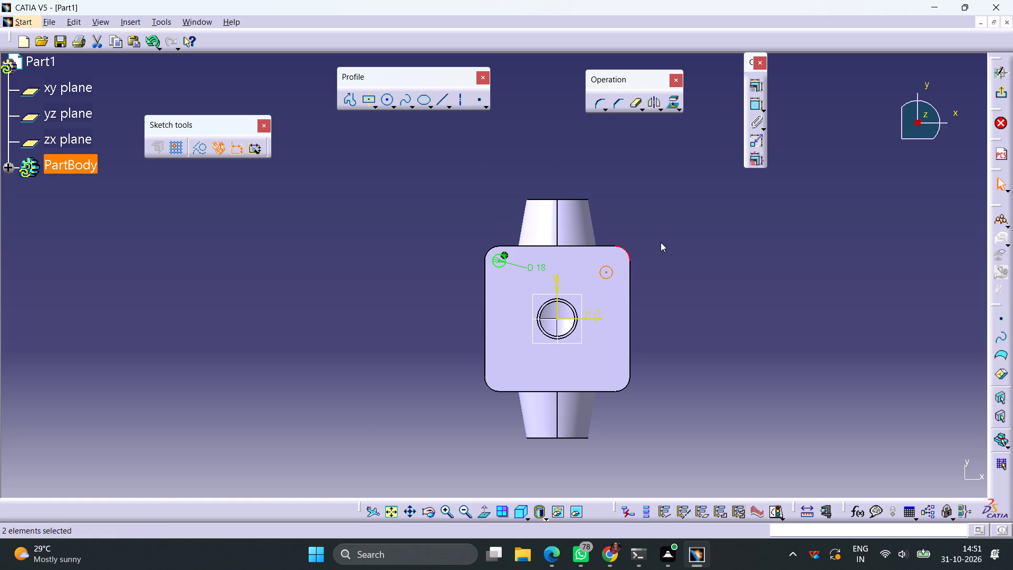
left_click(758, 85)
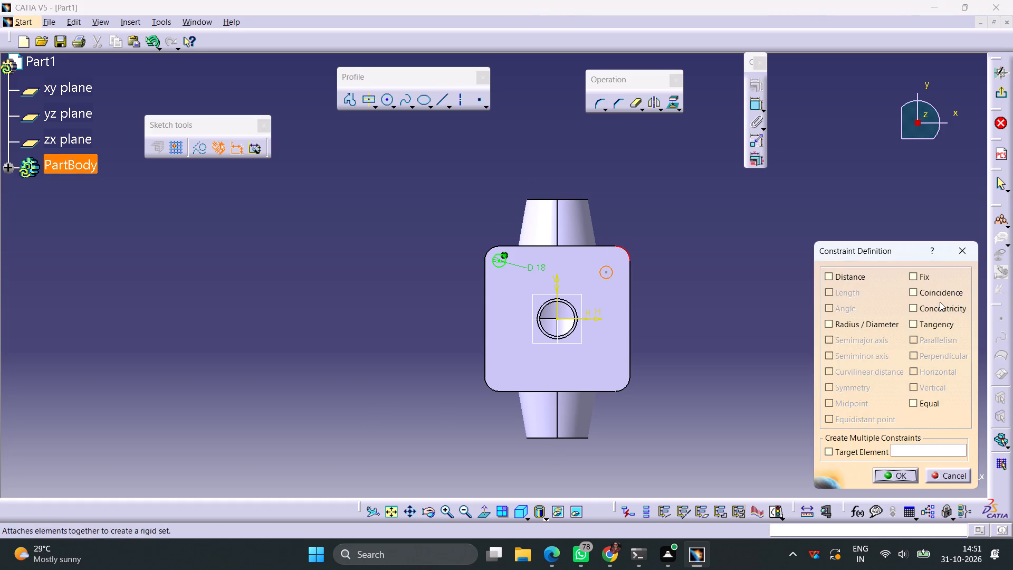
left_click(940, 302)
left_click(904, 480)
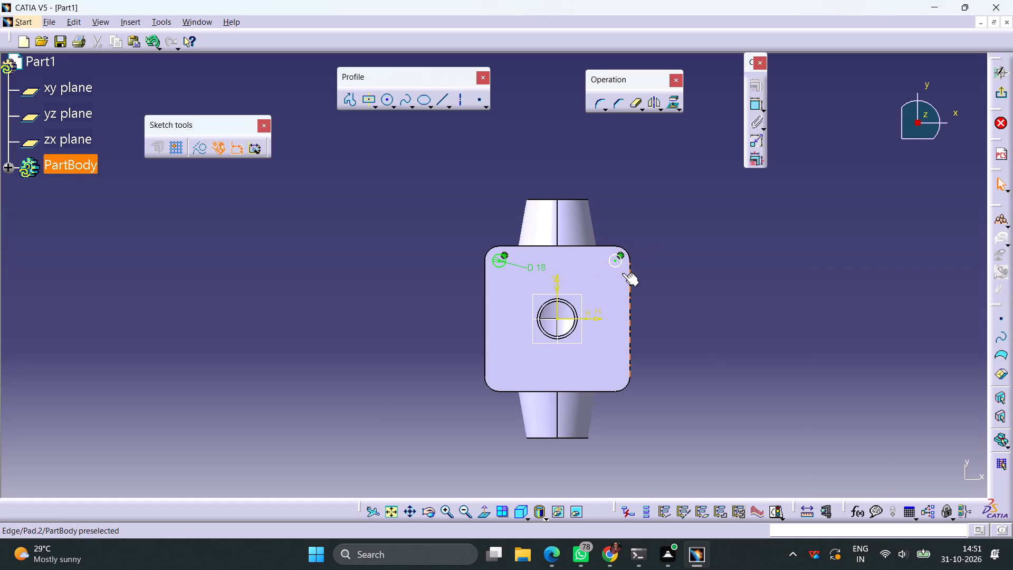
Dimension the upper-right circle and set its diameter to 18 mm.
left_click(612, 267)
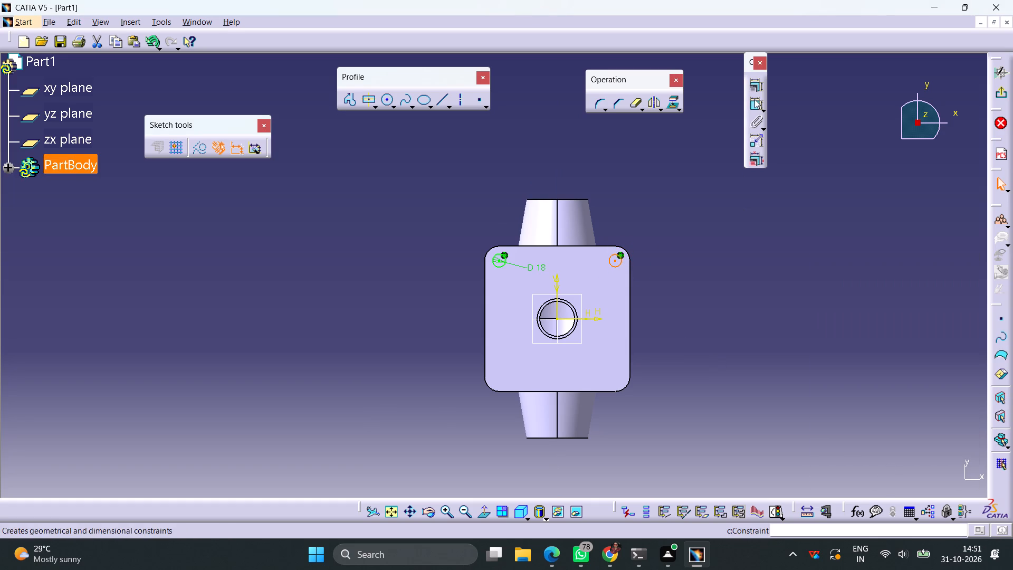
left_click(753, 101)
left_click(710, 236)
double_click(721, 231)
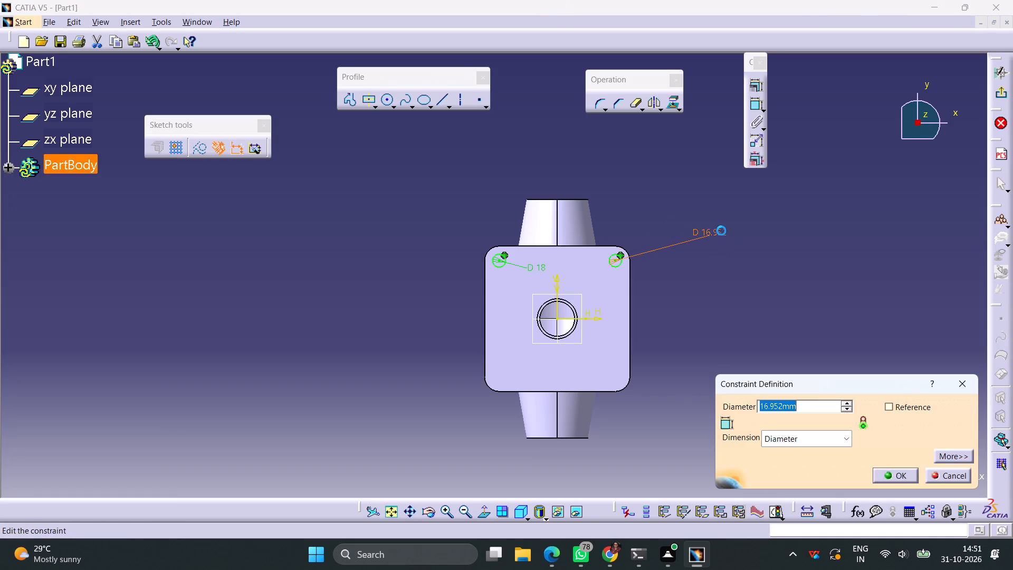
type("18")
key("Return")
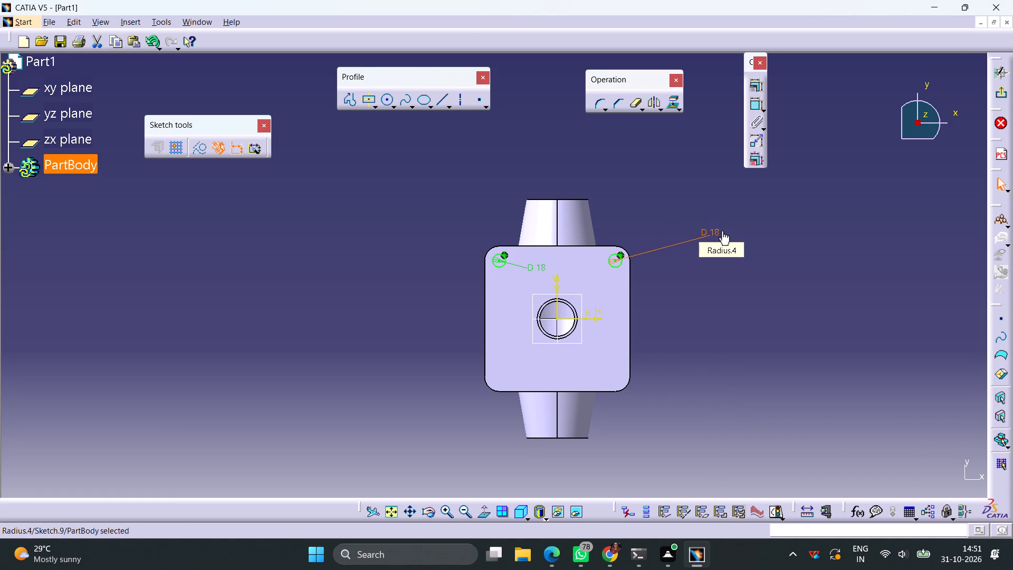
left_click(711, 324)
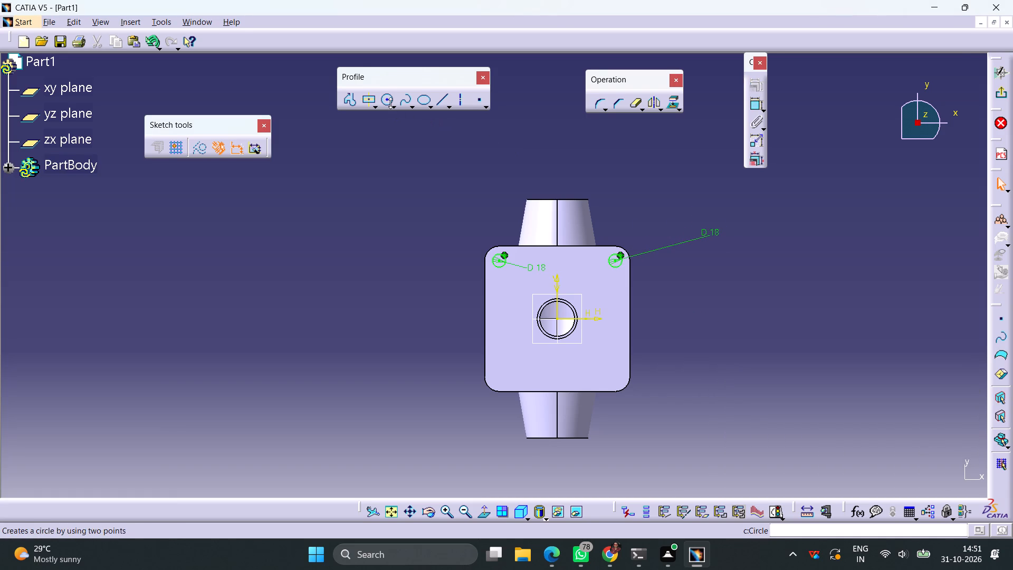
Draw a third circle about 16 mm in diameter near the flange's lower-left corner and make it concentric with that corner's arc.
left_click(385, 101)
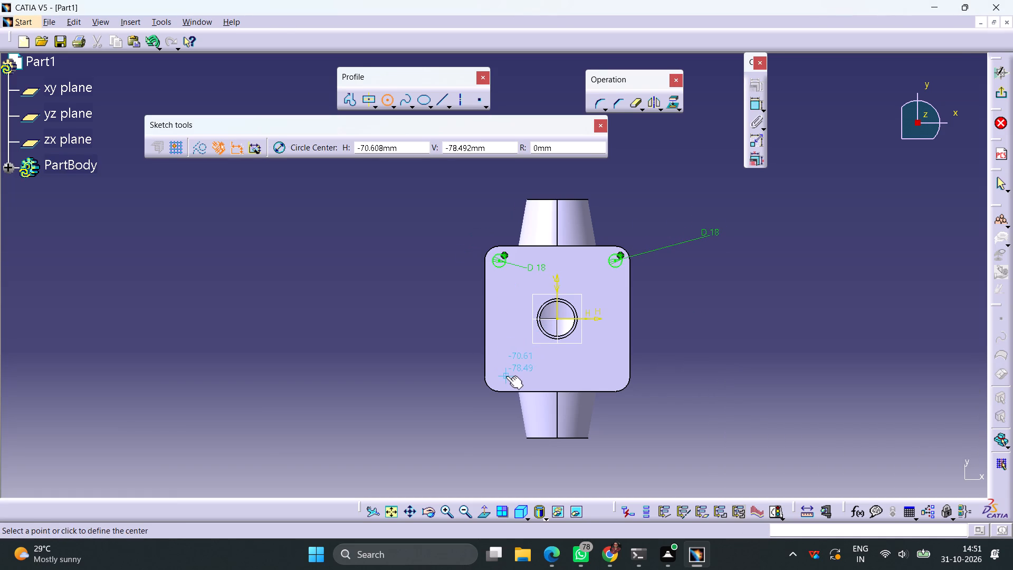
left_click(506, 376)
left_click(512, 372)
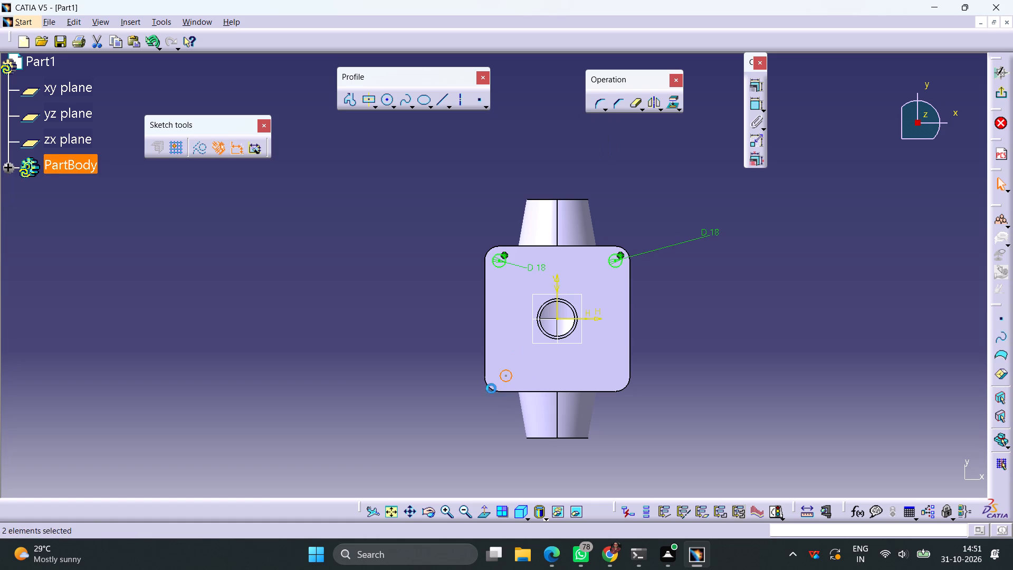
left_click(491, 388, "ctrl")
left_click(754, 91)
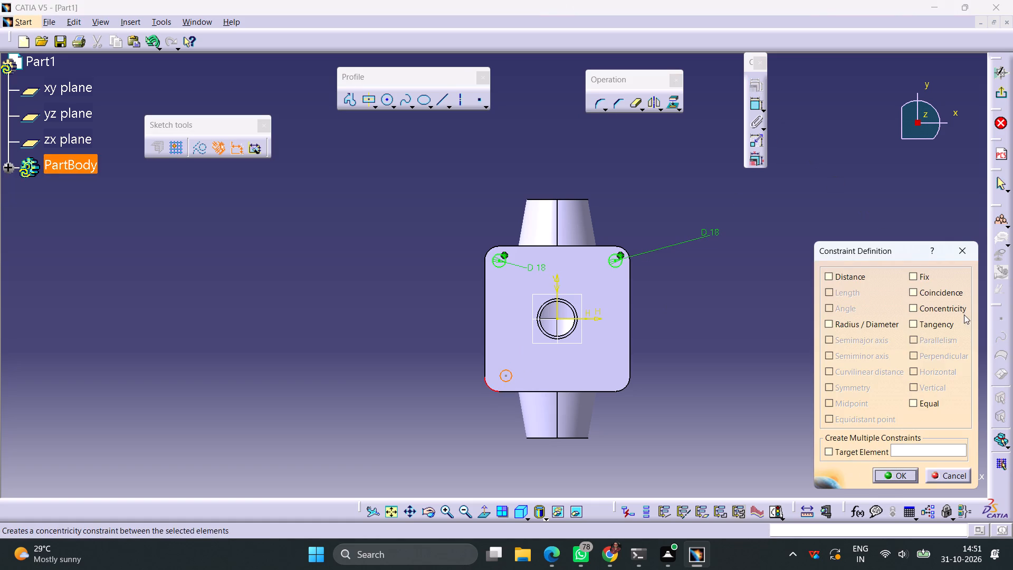
left_click(939, 308)
left_click(900, 473)
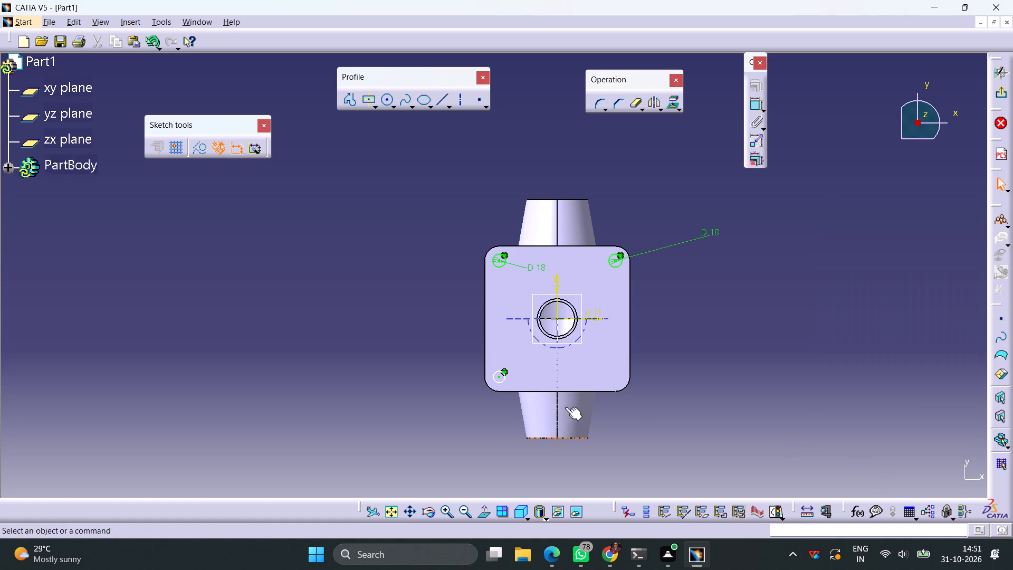
Dimension the lower-left circle and set its diameter to 18 mm.
left_click(501, 384)
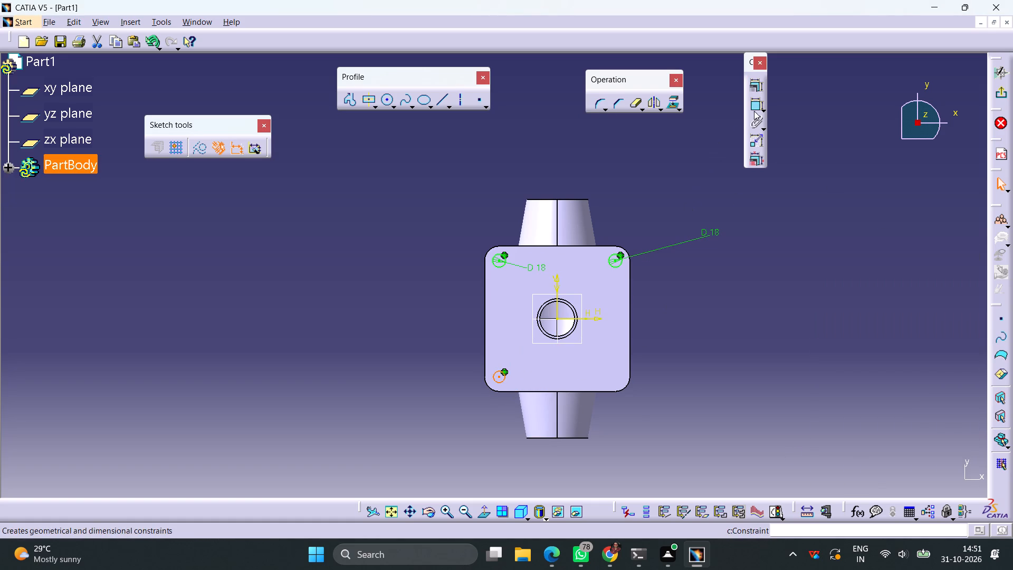
left_click(756, 104)
left_click(443, 321)
double_click(449, 314)
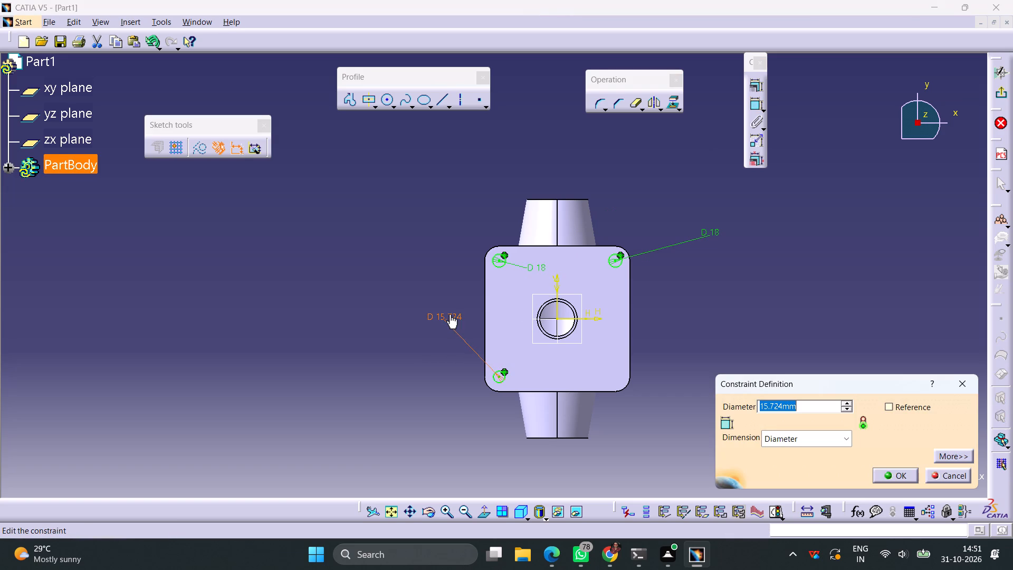
type("18")
key("Return")
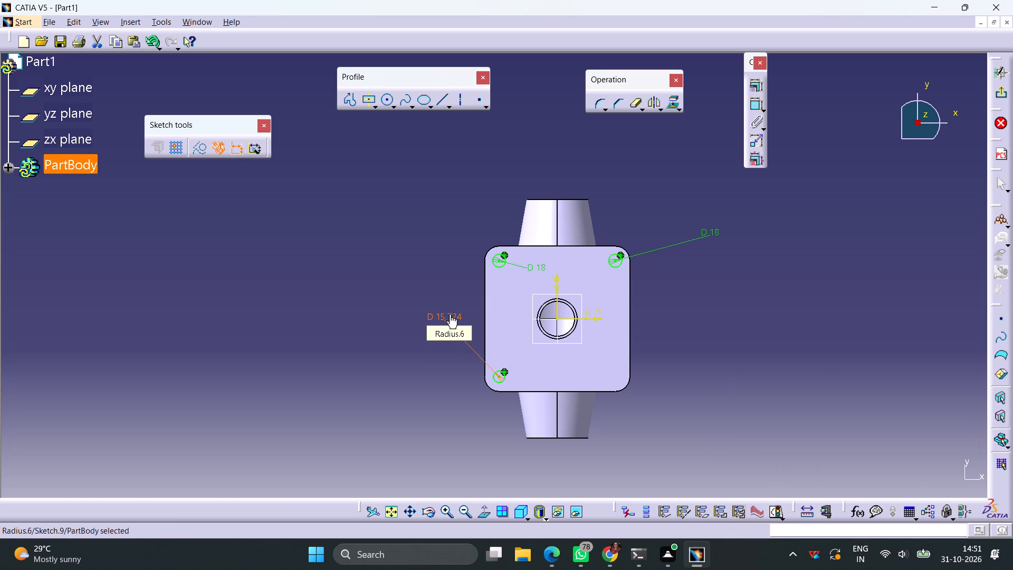
left_click(687, 357)
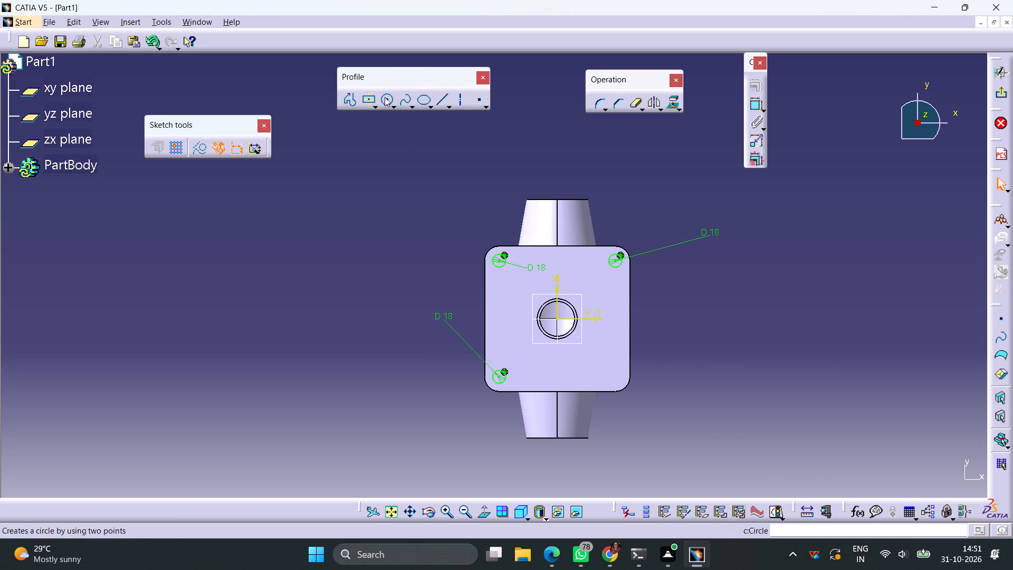
Draw a fourth circle near the flange's lower-right corner, centred at about H 80 mm, V -80 mm, and dimension its diameter as 18 mm.
left_click(385, 97)
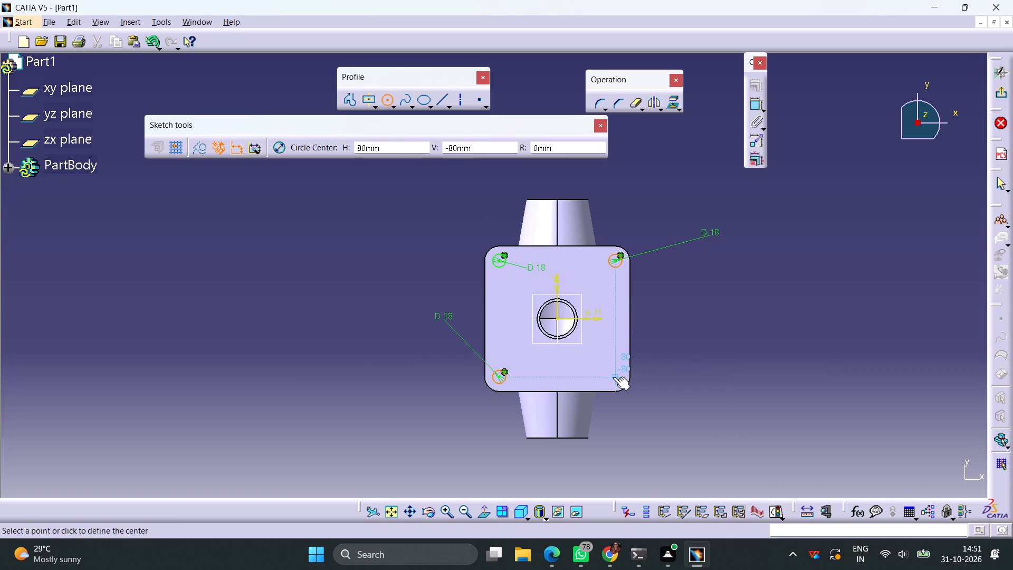
left_click(613, 377)
left_click(613, 369)
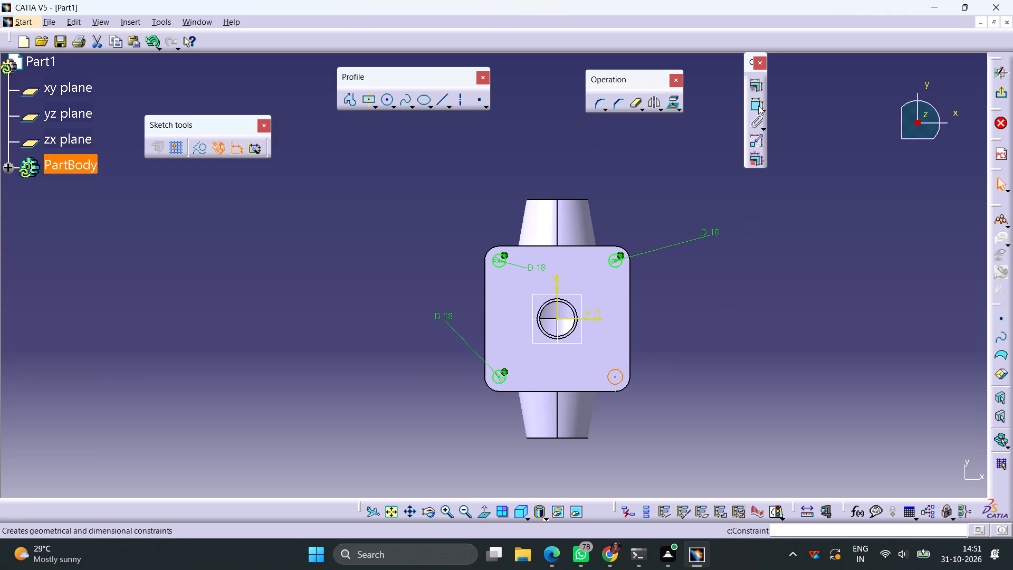
left_click(758, 105)
left_click(715, 329)
double_click(720, 326)
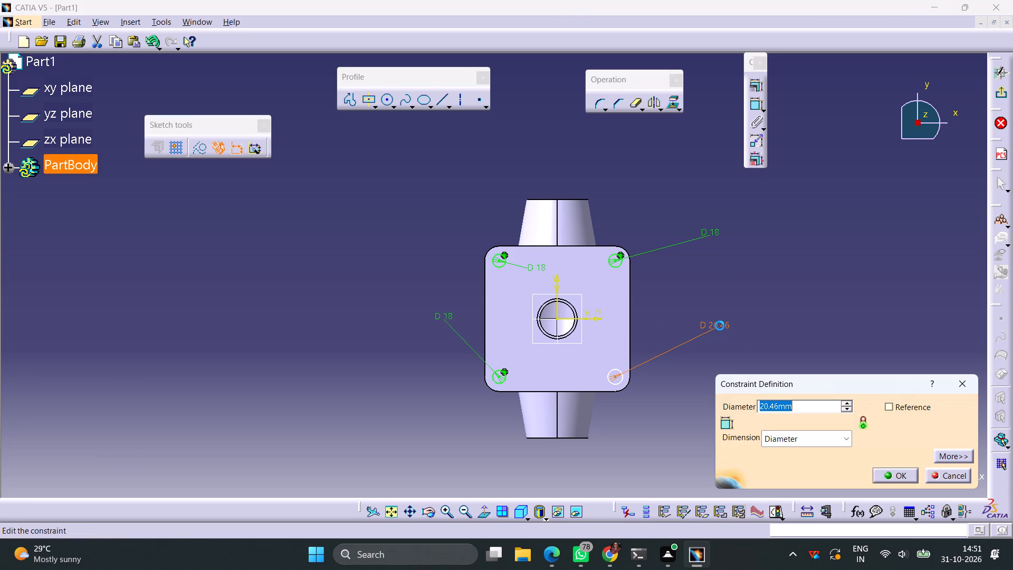
type("18")
key("Return")
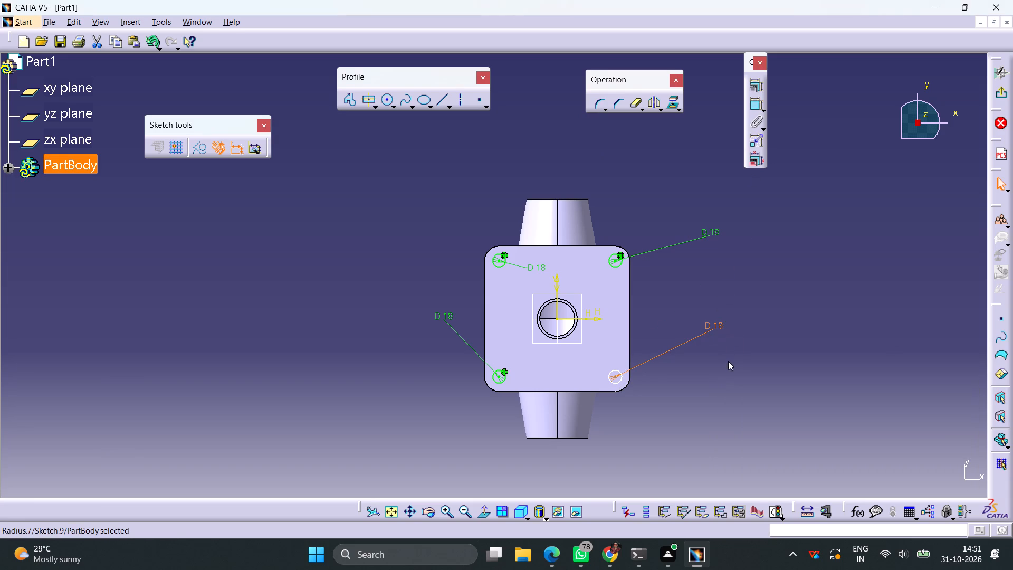
left_click(728, 363)
Make the lower-right 18 mm circle concentric with the flange's lower-right corner arc and exit the sketch.
left_click(616, 384)
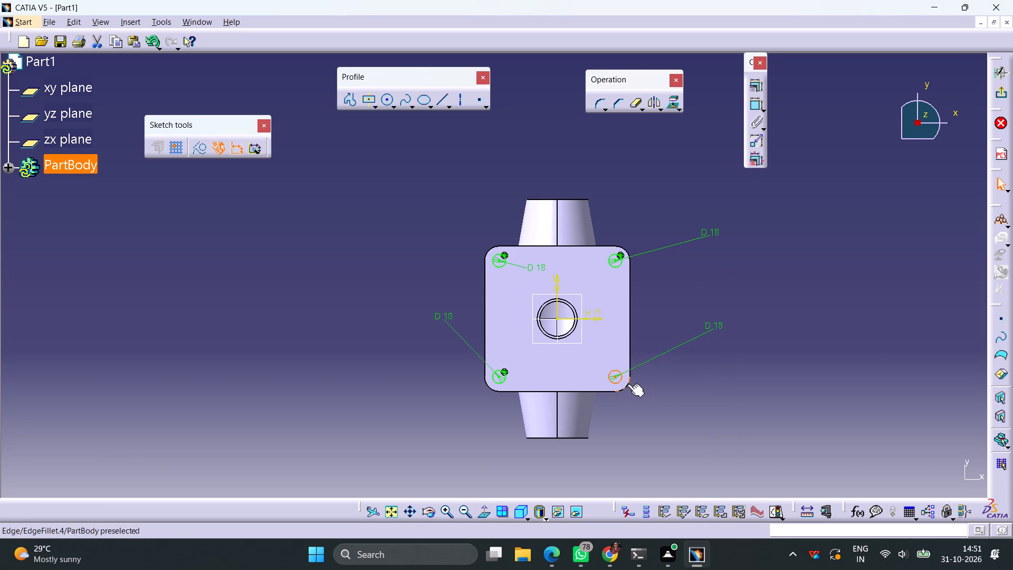
left_click(627, 384, "ctrl")
left_click(755, 84)
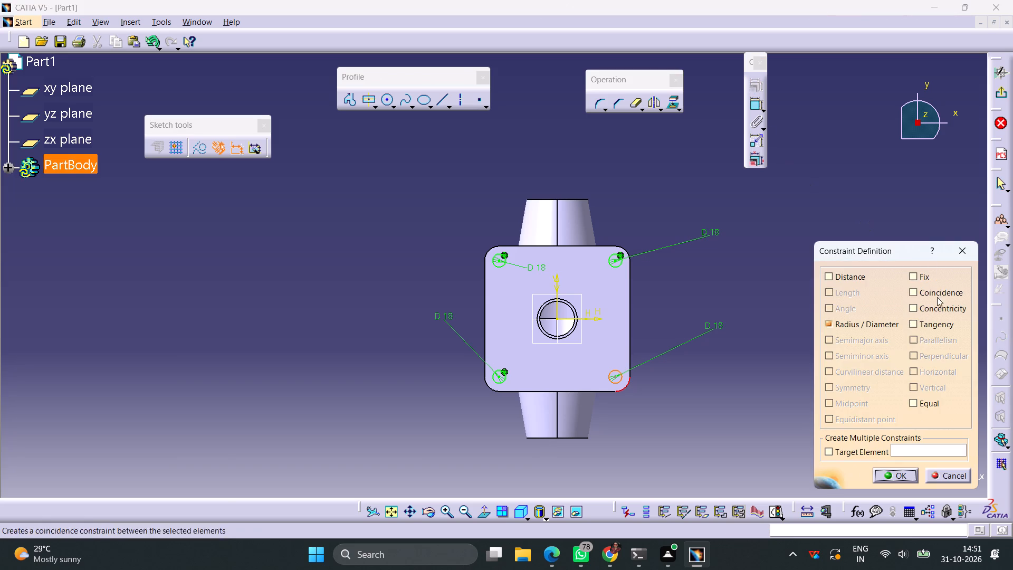
left_click(938, 305)
left_click(907, 473)
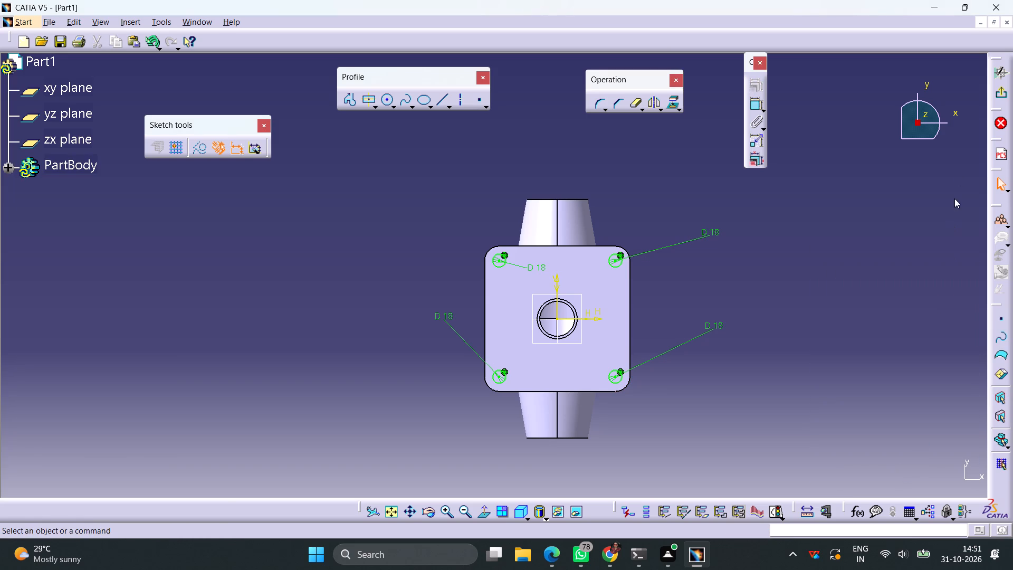
left_click(998, 94)
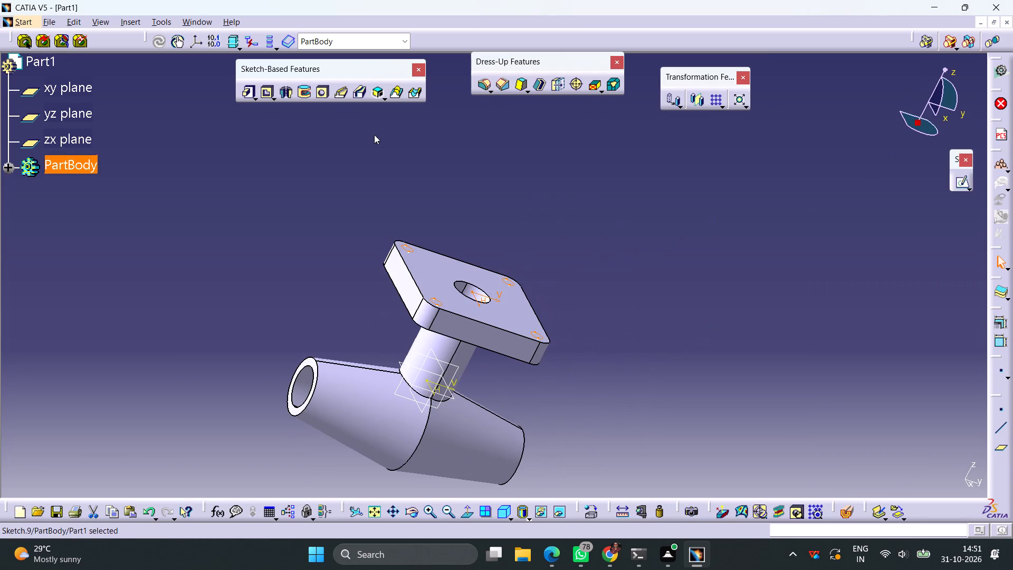
Pocket the four corner circles through the square flange with the Up to next limit.
left_click(263, 94)
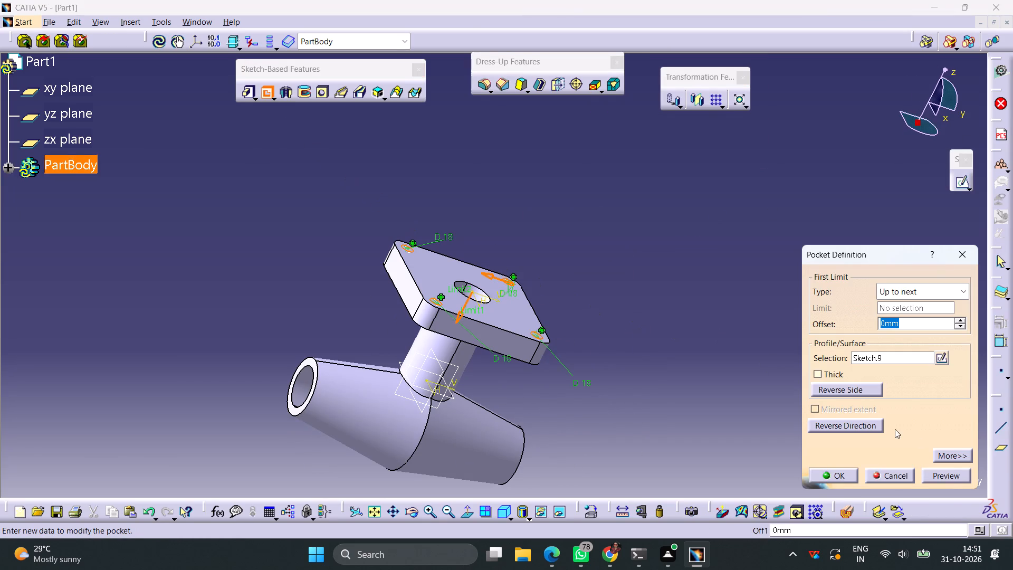
left_click(954, 478)
left_click(840, 472)
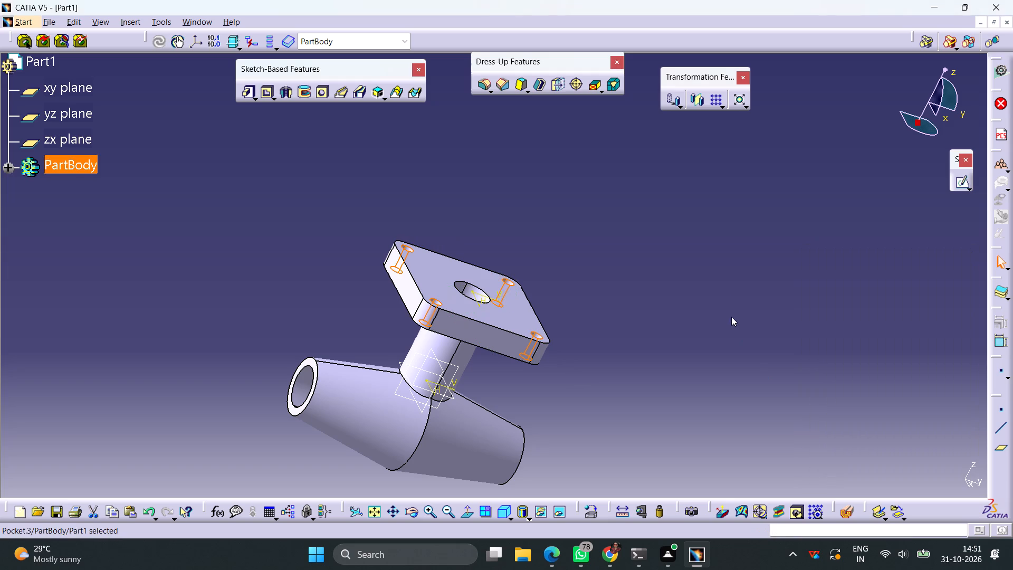
left_click(730, 302)
Start a sketch on the tapered shaft's near annular end face and draw a circle about 205 mm in diameter centred on the bore.
middle_click_drag(671, 339, 672, 361, "ctrl")
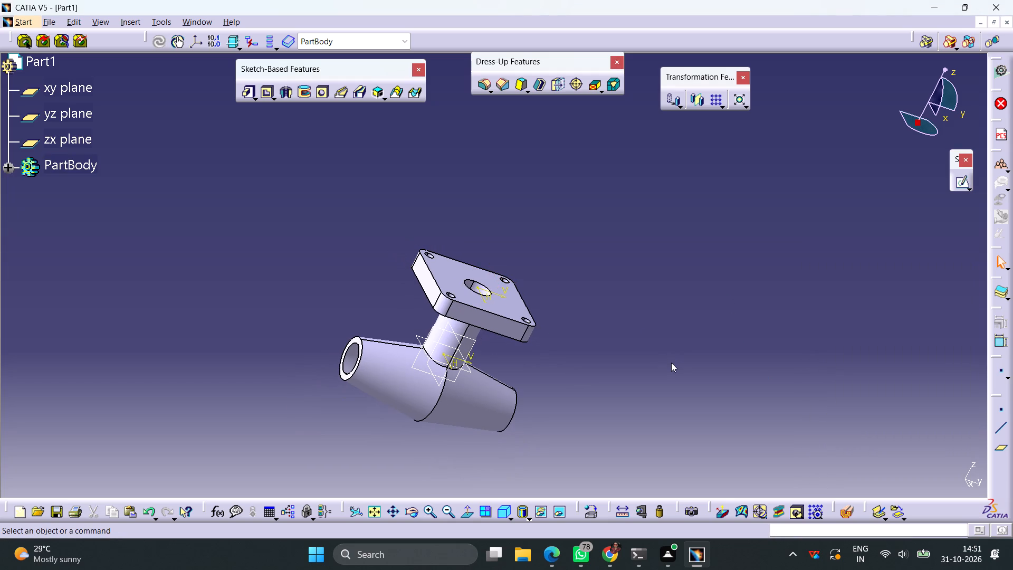
middle_click_drag(317, 422, 317, 422)
right_click_drag(317, 422, 317, 422)
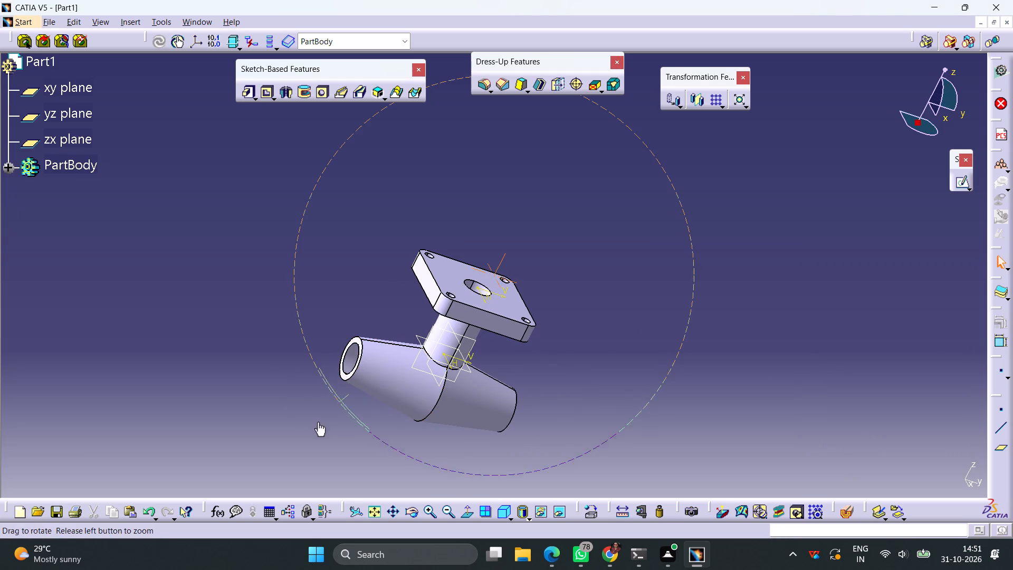
right_click_drag(317, 422, 447, 460)
middle_click_drag(317, 422, 447, 460)
middle_click_drag(397, 369, 451, 316)
scroll(397, 369, "up", 1)
middle_click_drag(468, 359, 468, 357, "ctrl")
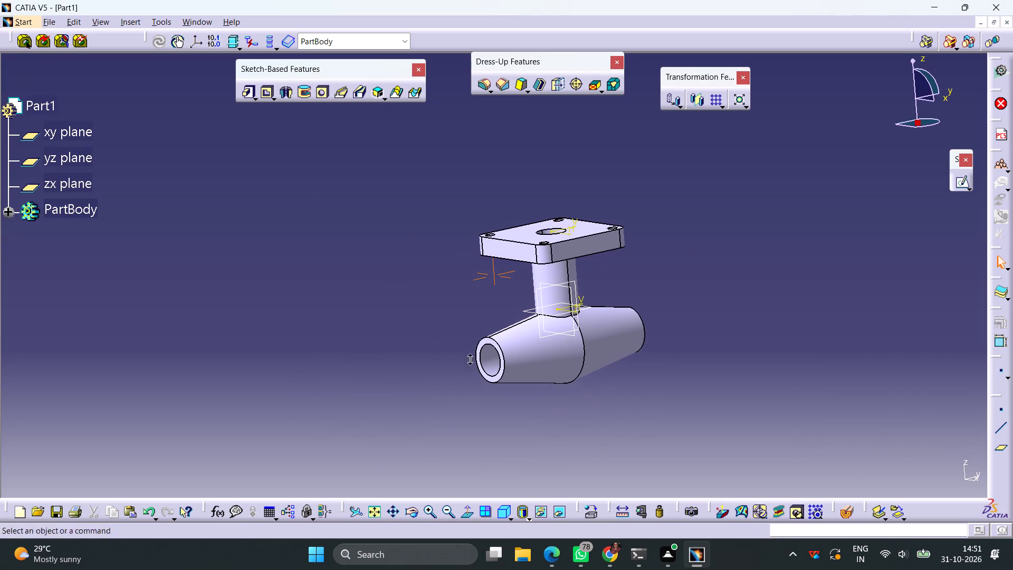
middle_click_drag(468, 357, 467, 292, "ctrl")
left_click(471, 430)
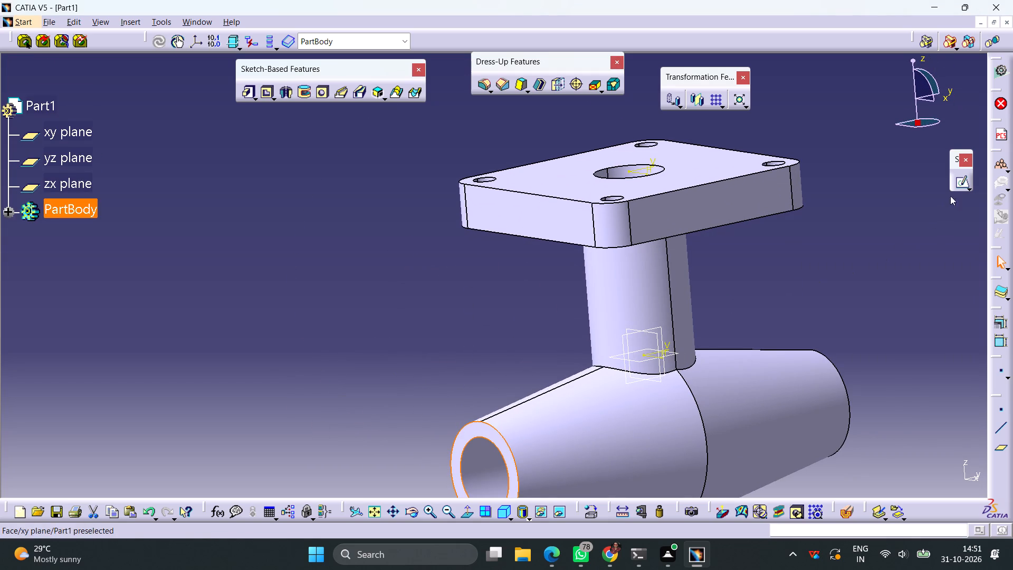
left_click(960, 186)
middle_click_drag(814, 316, 767, 263)
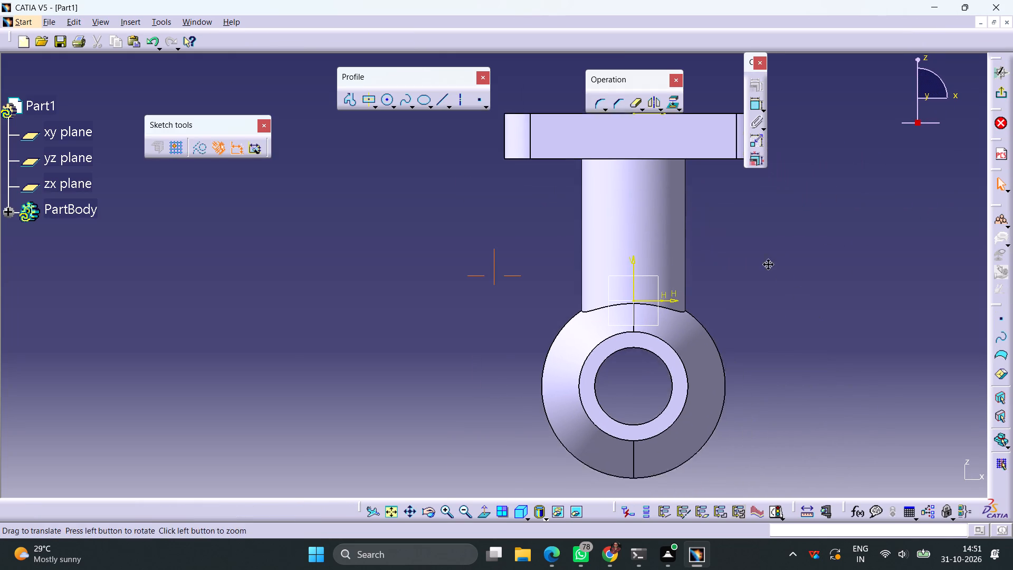
middle_click_drag(767, 263, 747, 246)
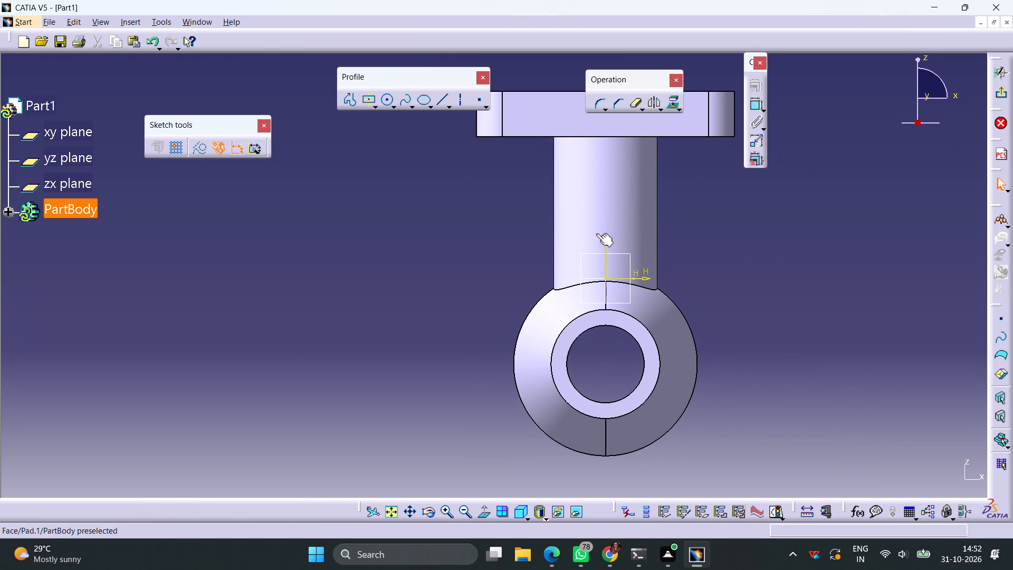
left_click(383, 102)
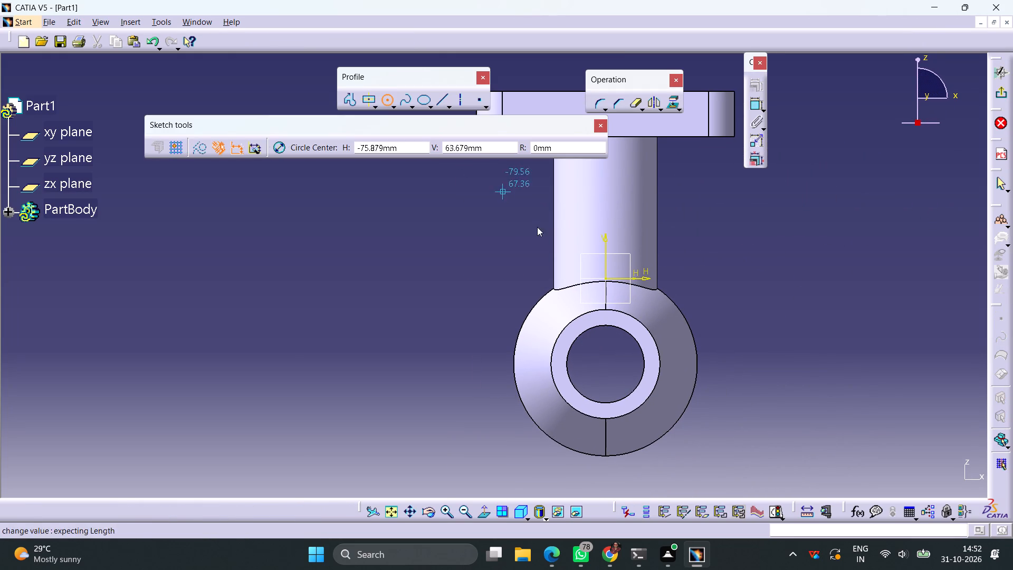
left_click(604, 365)
left_click(739, 355)
Make the new circle concentric with the outer edge of the shaft's end face.
left_click(658, 379, "ctrl")
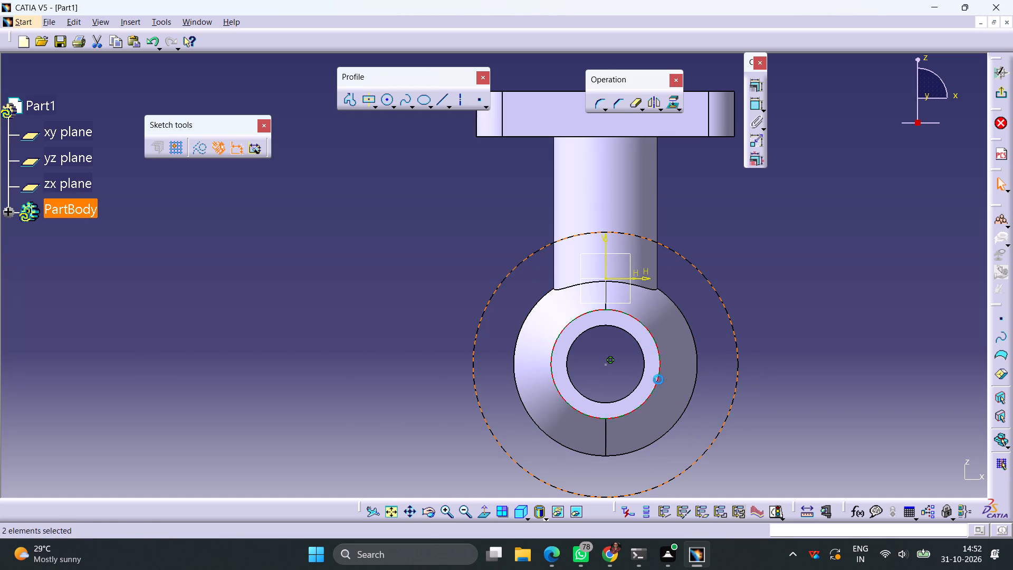
left_click(758, 88)
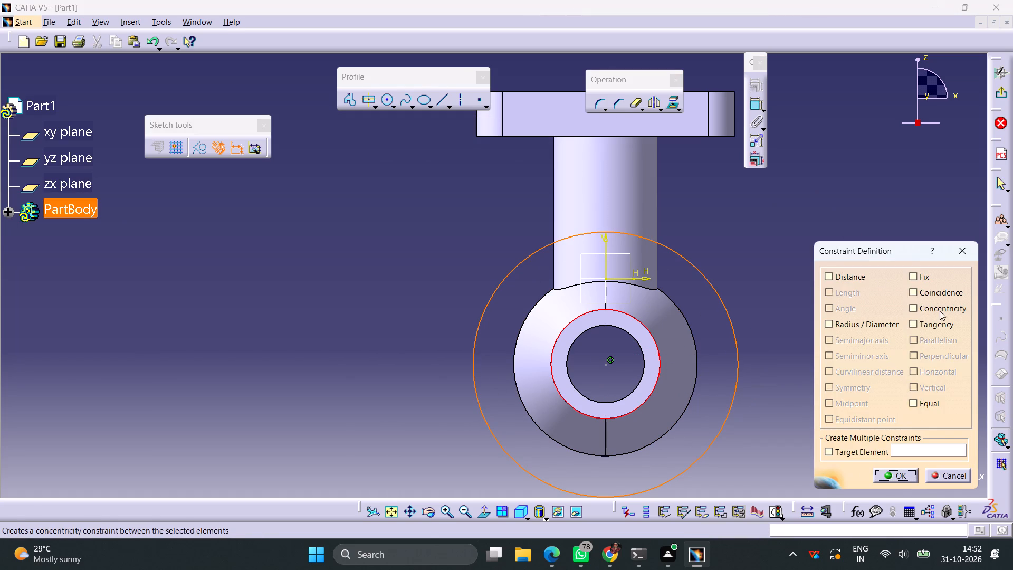
left_click(938, 309)
left_click(900, 474)
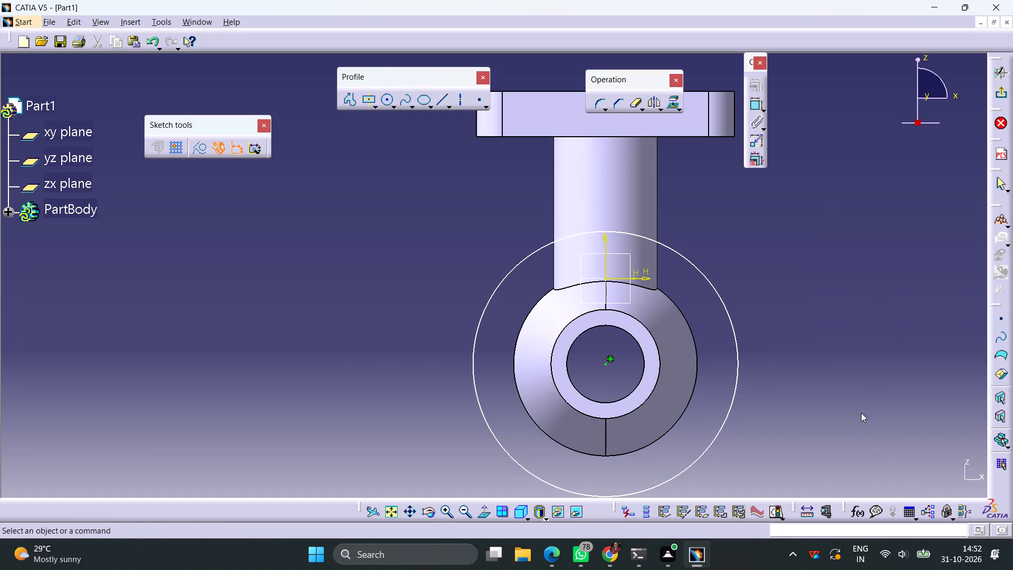
Dimension the large circle and set its diameter to 200 mm.
left_click(736, 355)
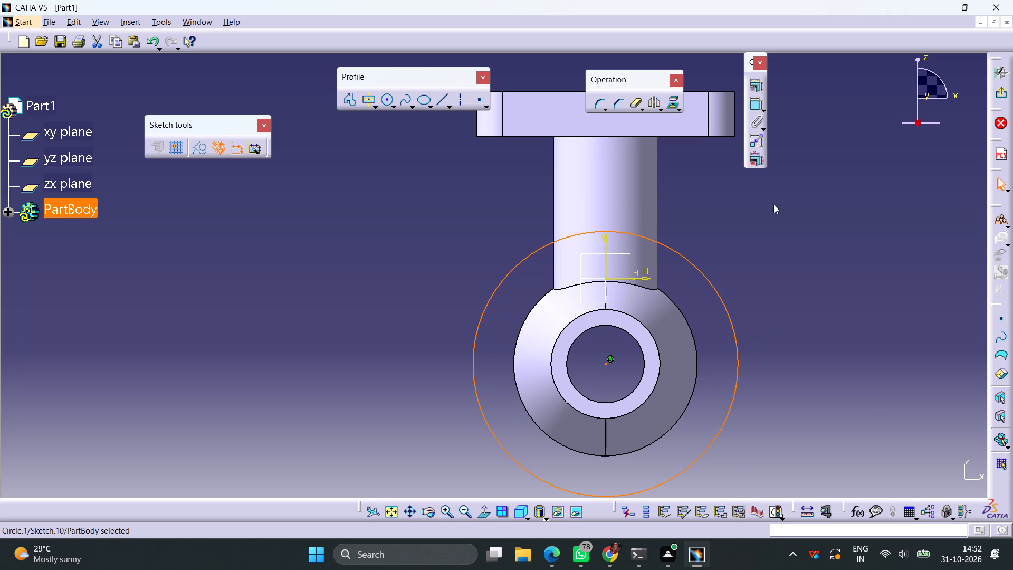
left_click(754, 104)
left_click(800, 278)
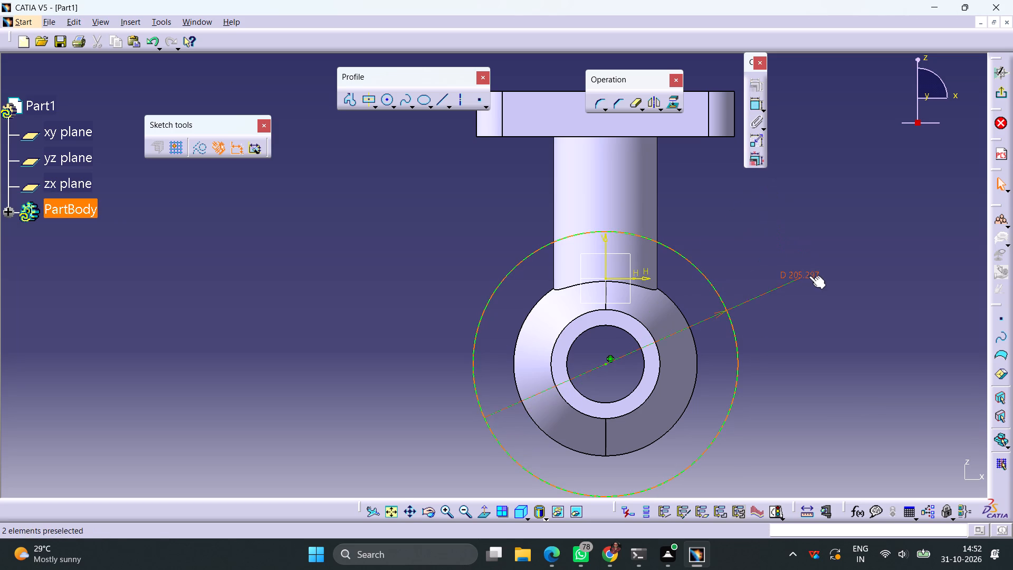
double_click(809, 275)
type("2000")
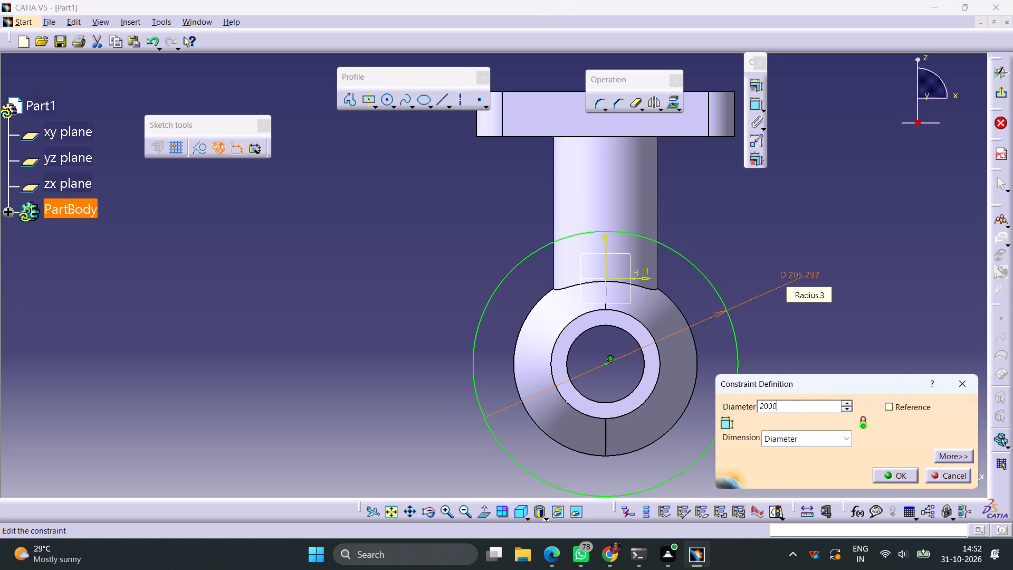
key("Return")
double_click(809, 275)
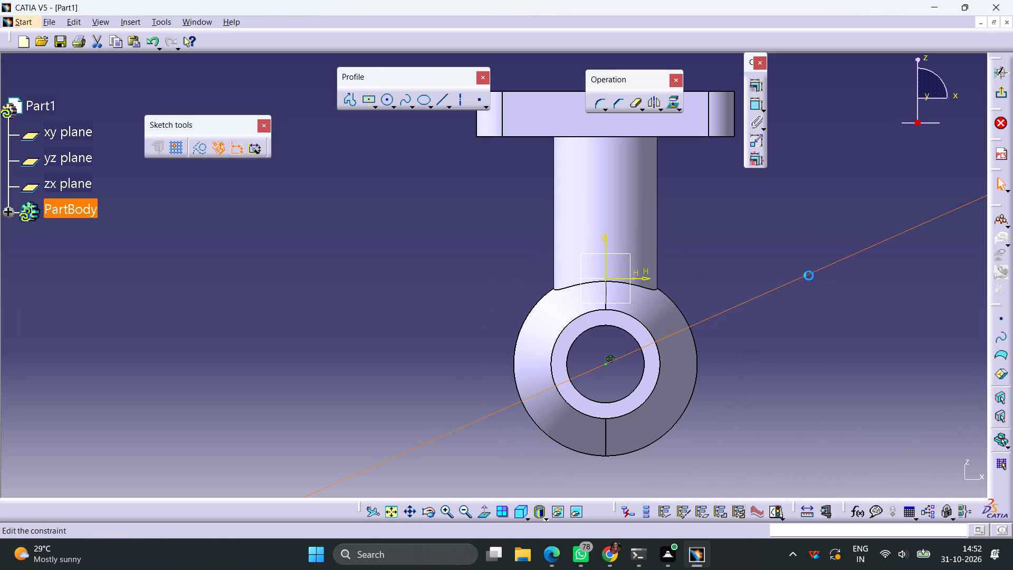
type("200")
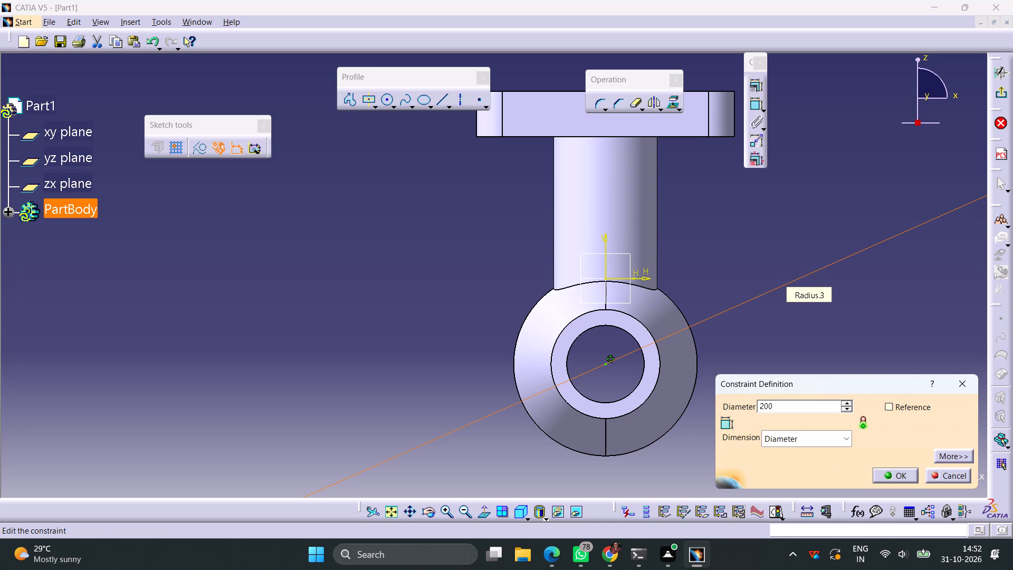
key("Return")
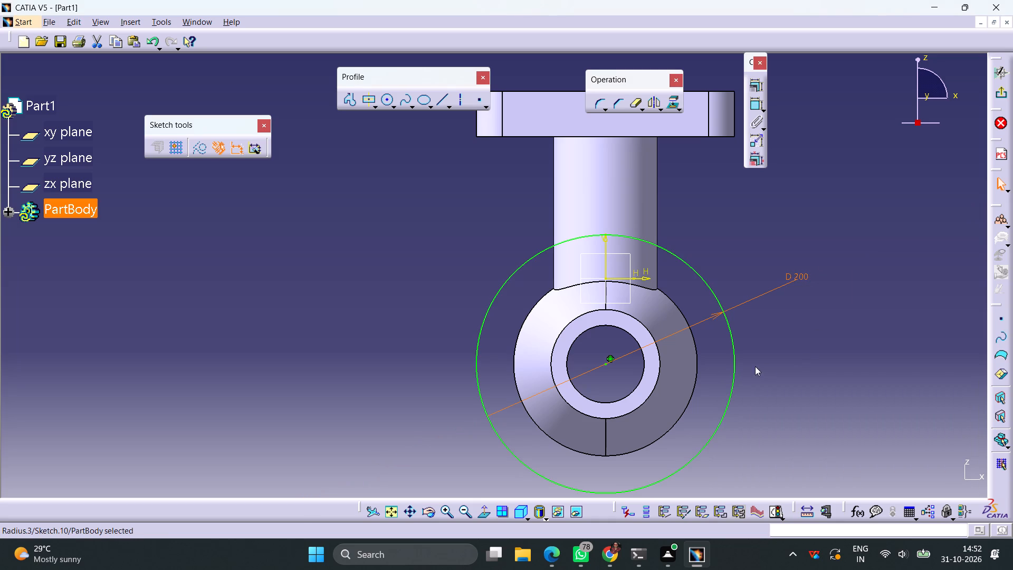
Project the shaft's bore edge into the sketch as the inner profile and exit the sketch.
left_click(639, 379)
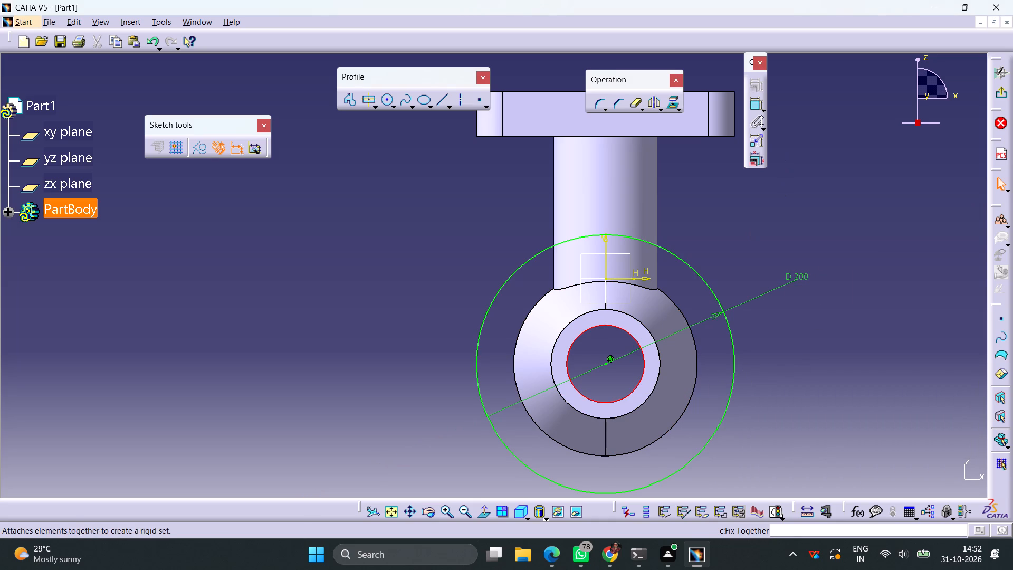
left_click(672, 106)
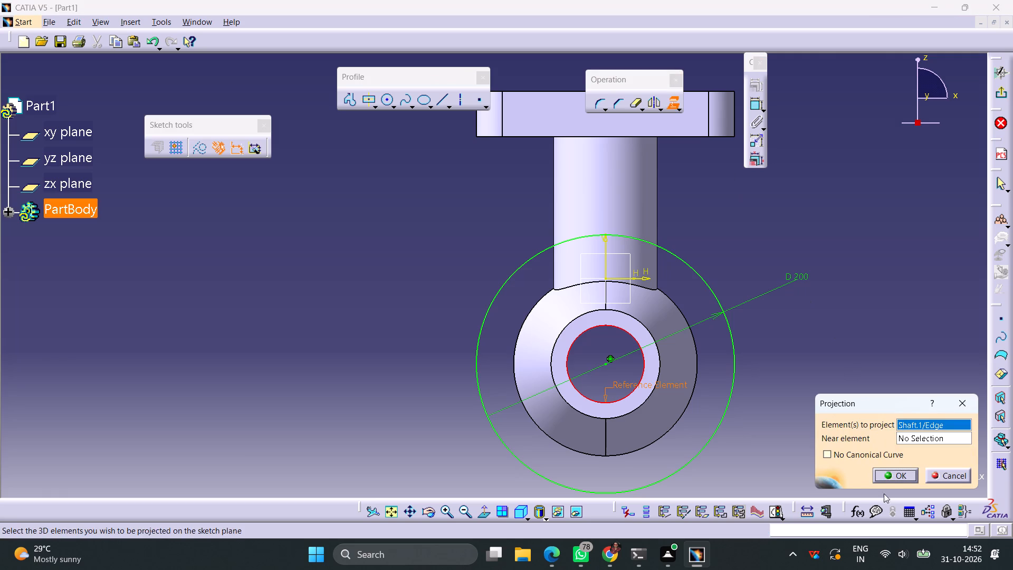
left_click(893, 477)
left_click(879, 372)
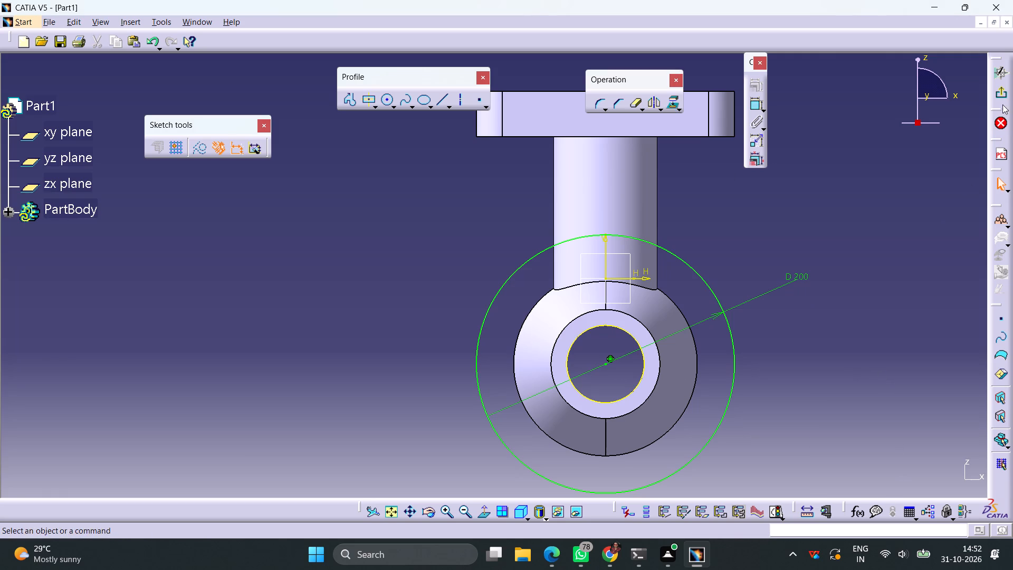
left_click(1006, 95)
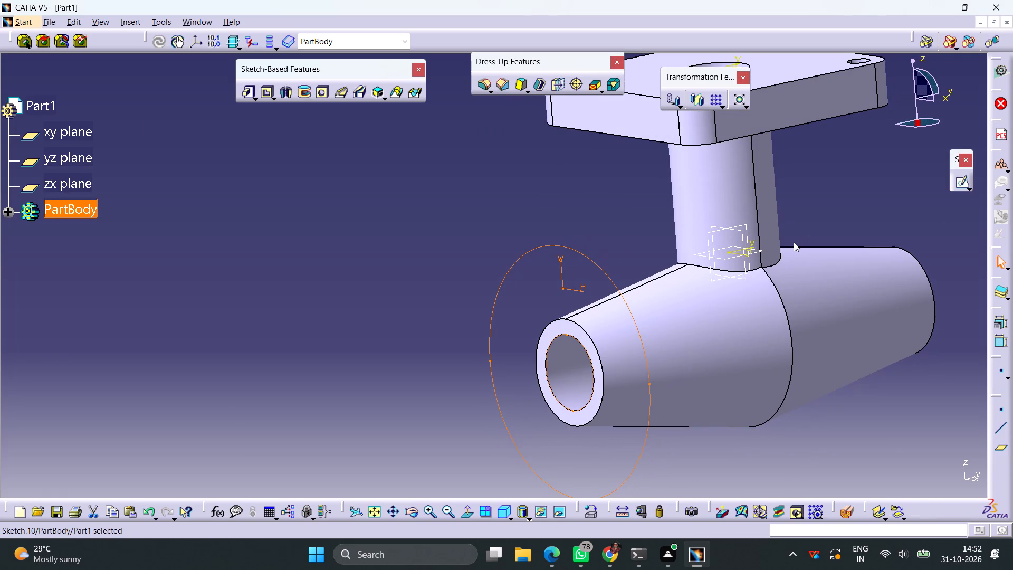
Pad the ring profile 22 mm outward to form a round flange on the shaft's end.
left_click(248, 94)
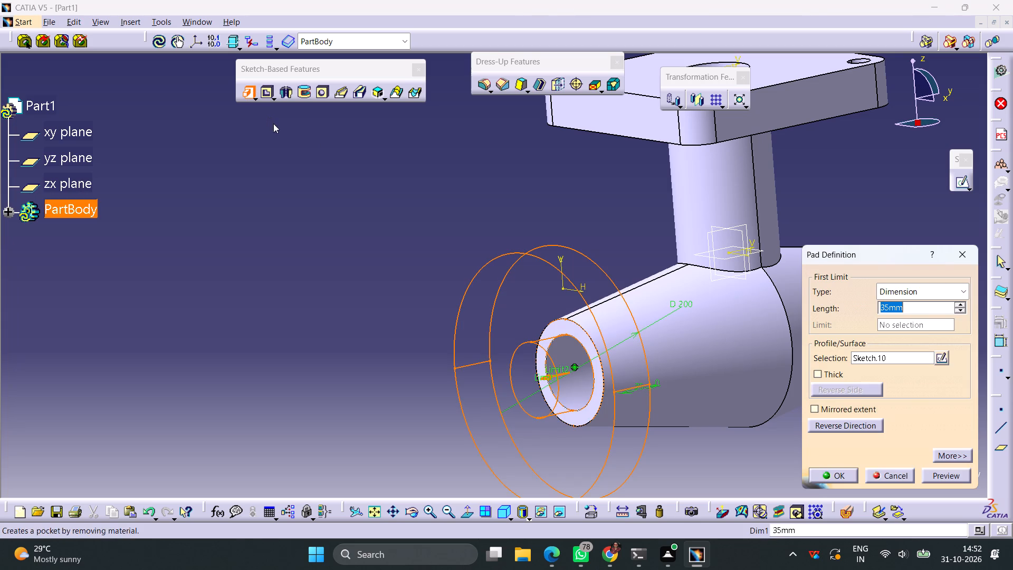
type("22")
key("Return")
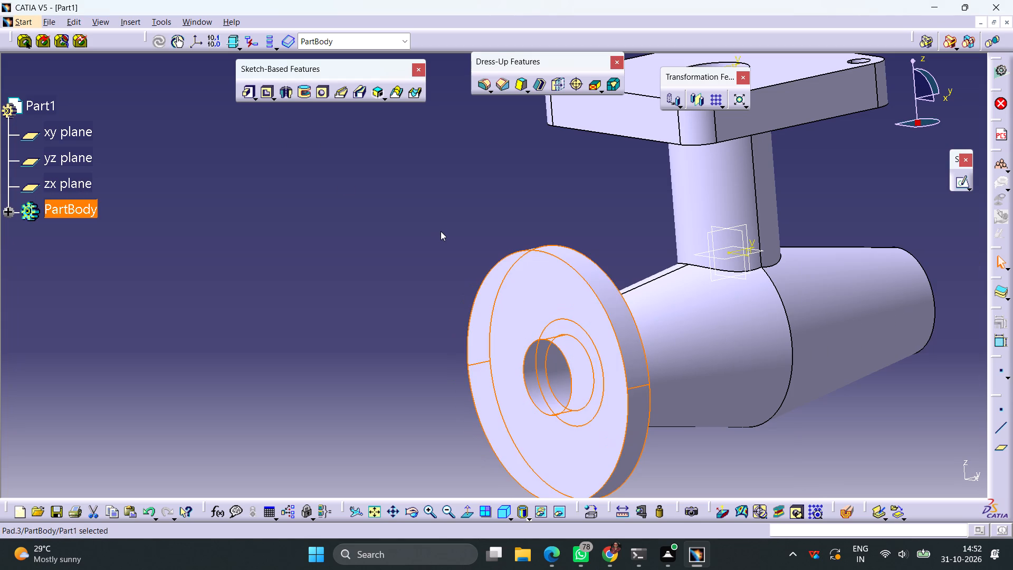
left_click(427, 306)
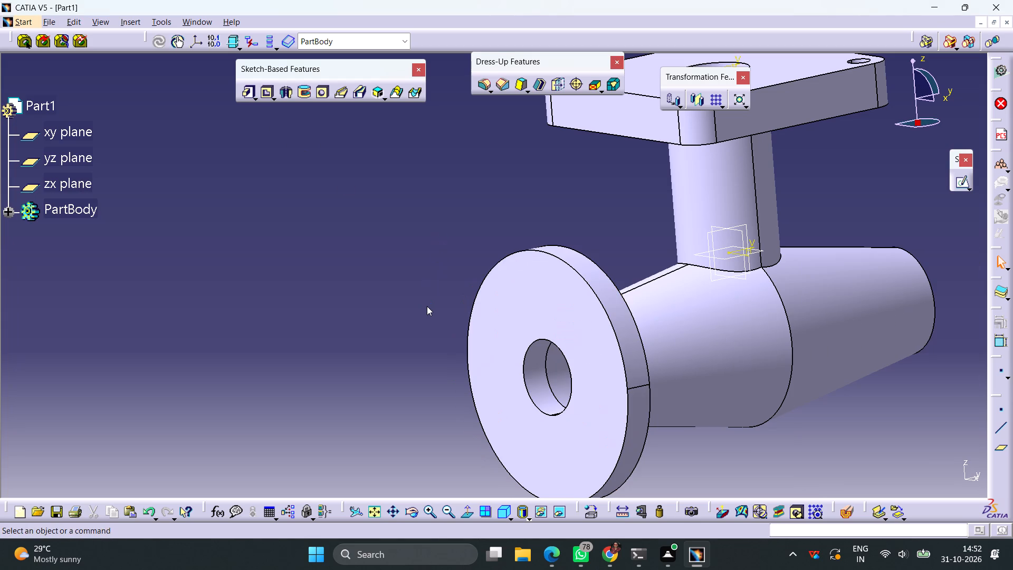
Start a sketch on the shaft's unflanged end face and draw a circle around the bore, slightly larger than the existing round flange.
middle_click_drag(424, 281, 425, 320, "ctrl")
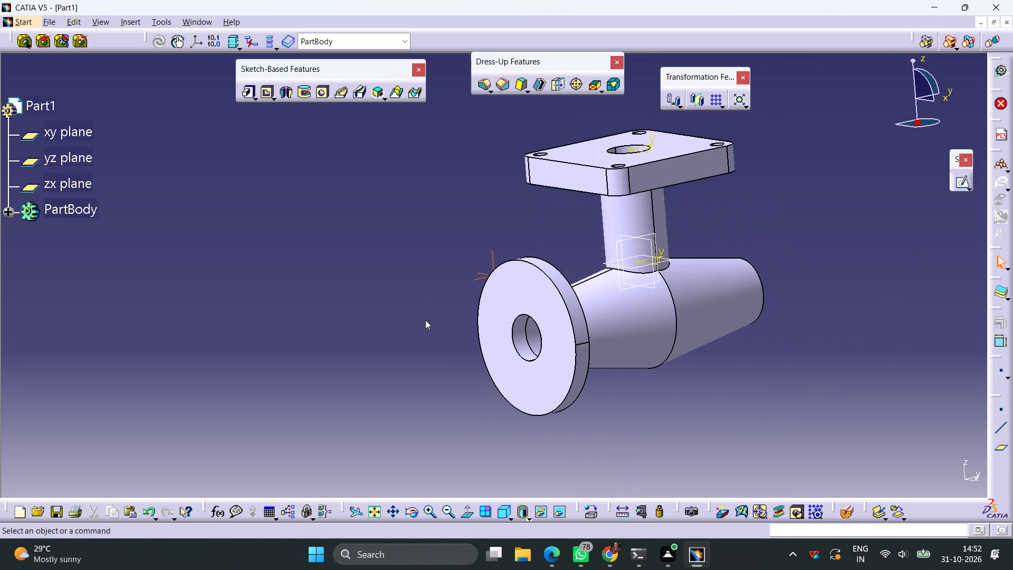
middle_click_drag(807, 378, 414, 236)
right_click_drag(807, 378, 414, 236)
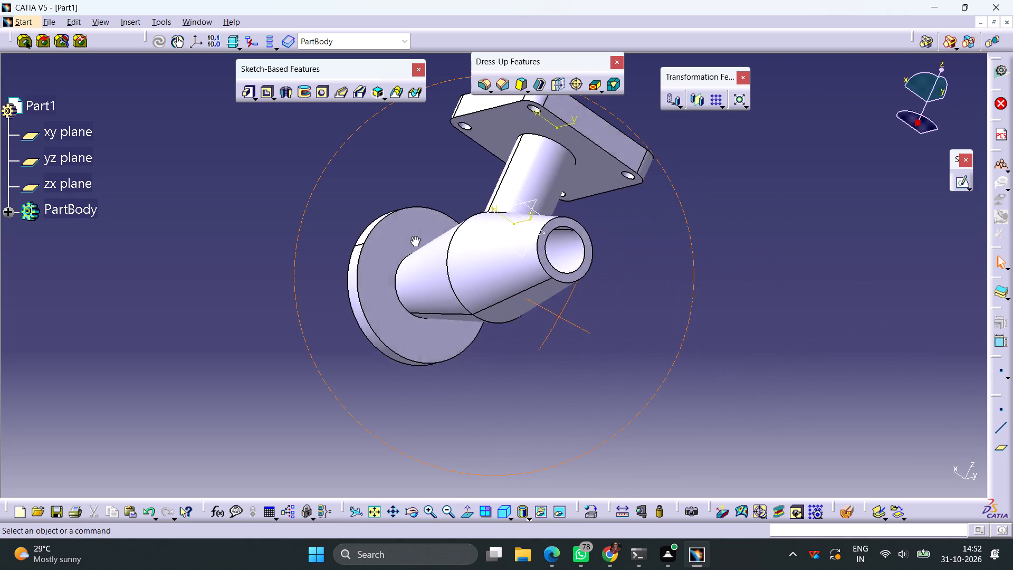
middle_click_drag(414, 236, 379, 338)
right_click_drag(414, 236, 379, 338)
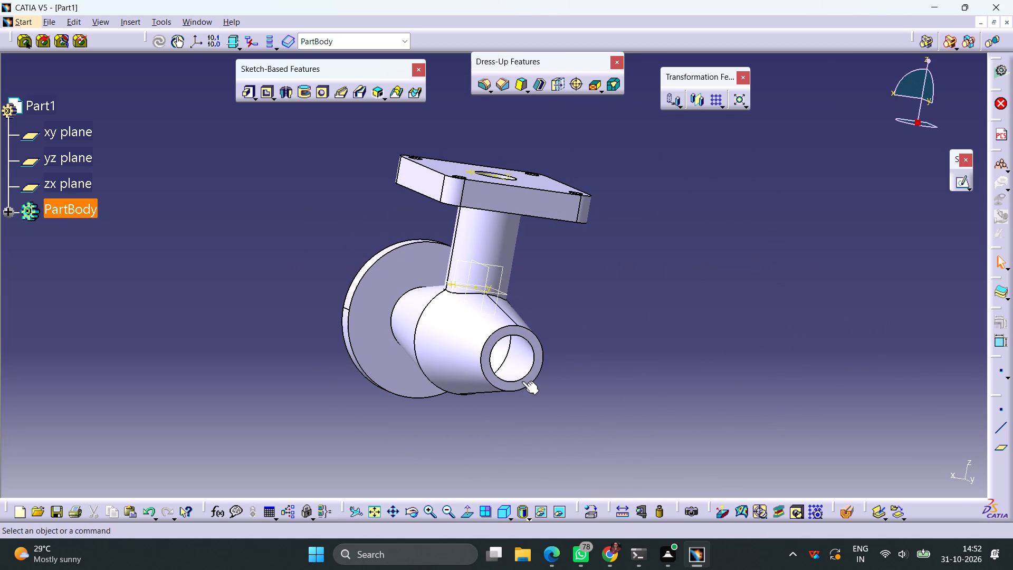
left_click(529, 381)
left_click(961, 184)
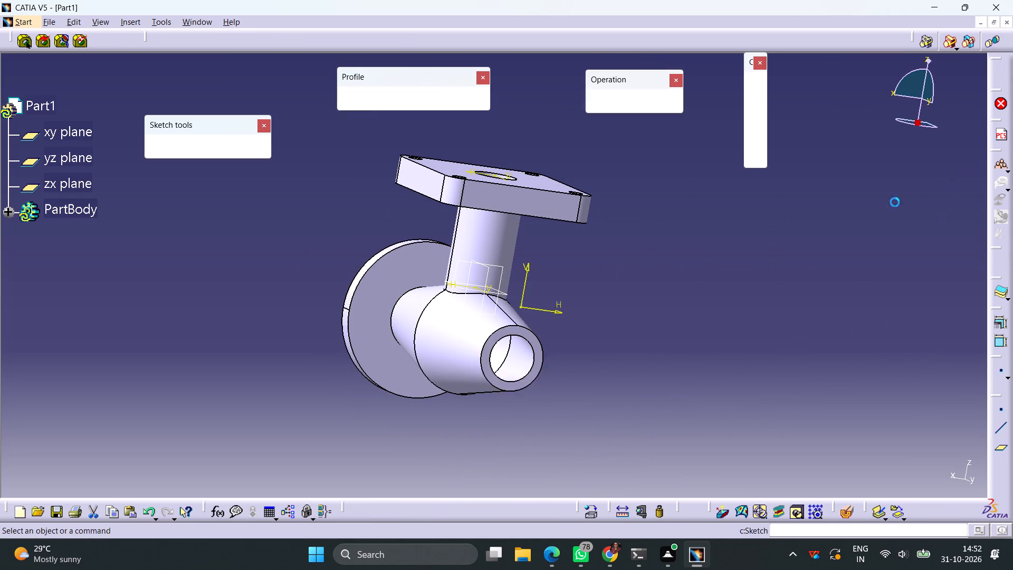
left_click(386, 101)
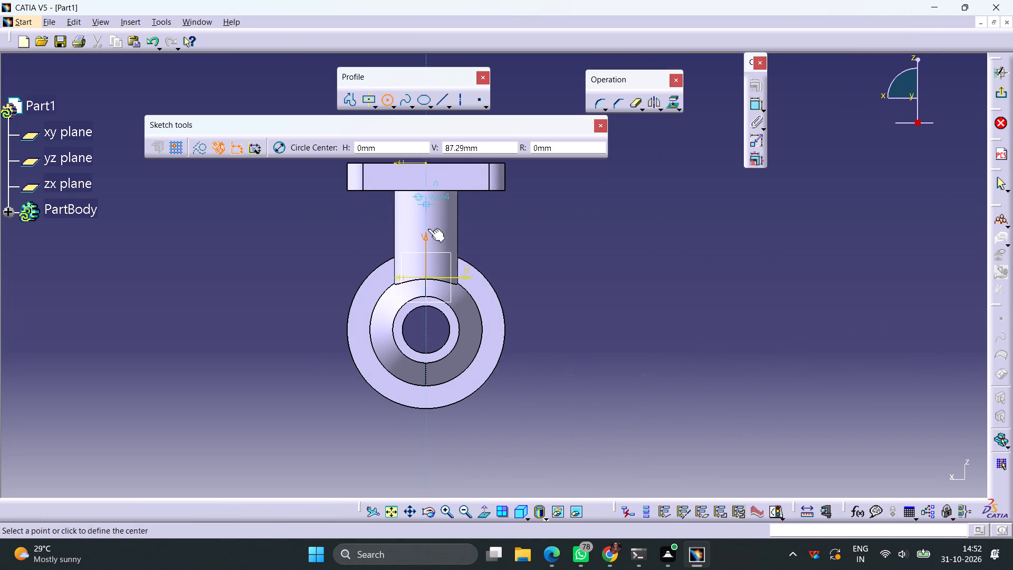
left_click(427, 330)
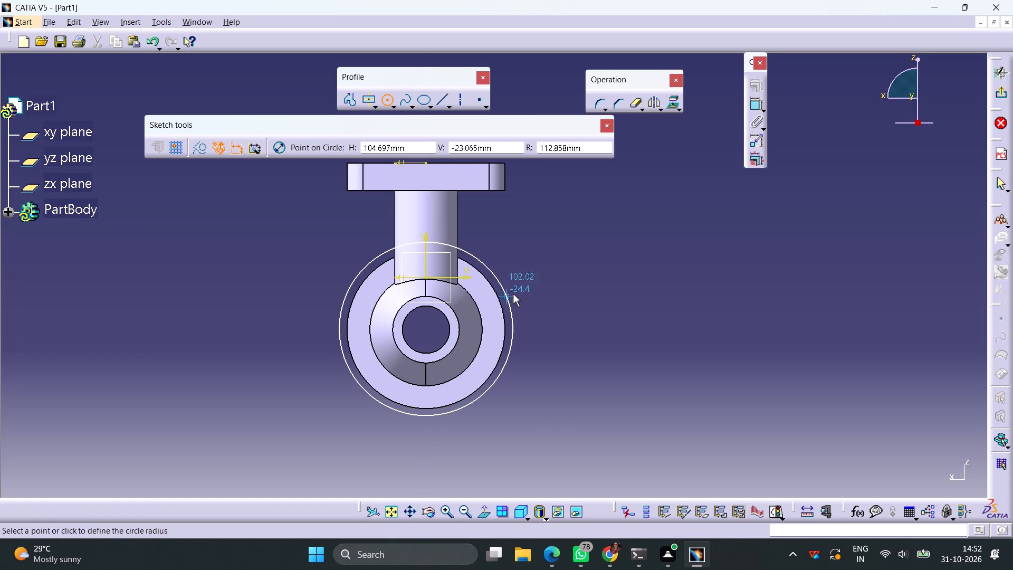
left_click(513, 294)
Constrain the new circle coincident with the outer edge of the existing round flange.
left_click(505, 316, "ctrl")
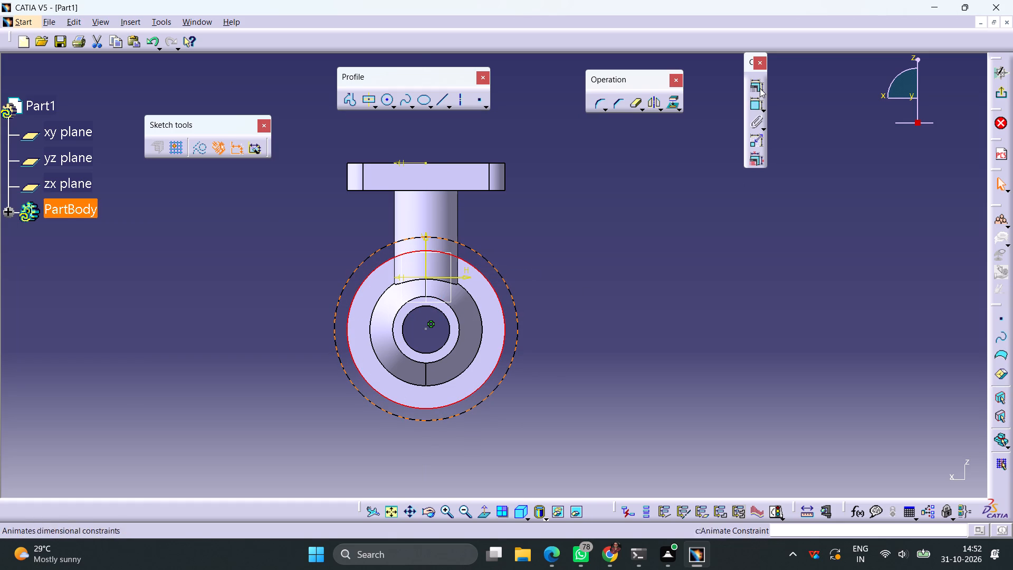
left_click(759, 86)
left_click(930, 293)
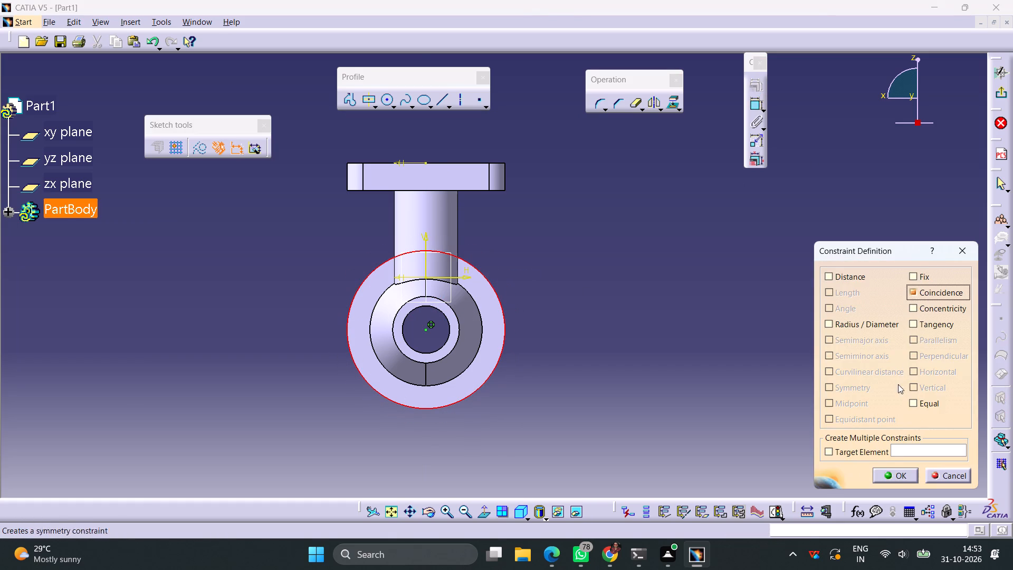
left_click(897, 478)
left_click(770, 387)
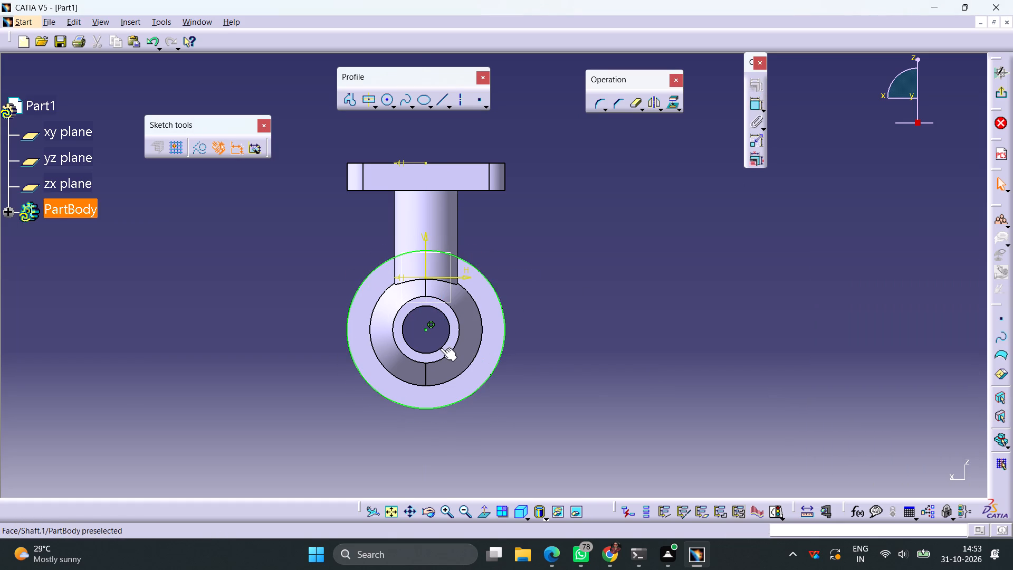
Project the shaft's bore edge into the sketch as the inner profile and exit the sketch.
left_click(440, 348)
left_click(674, 106)
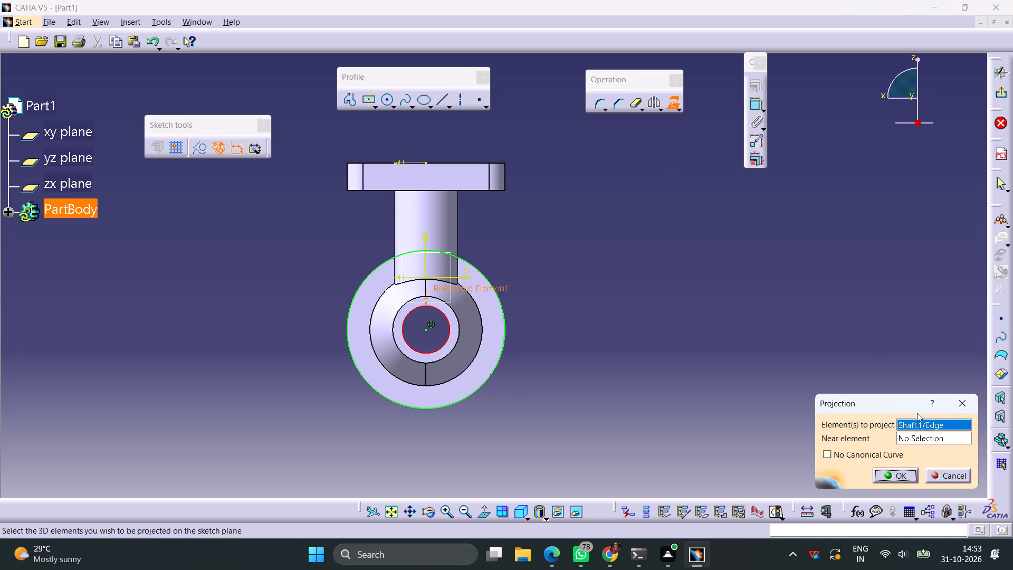
left_click(897, 470)
left_click(941, 177)
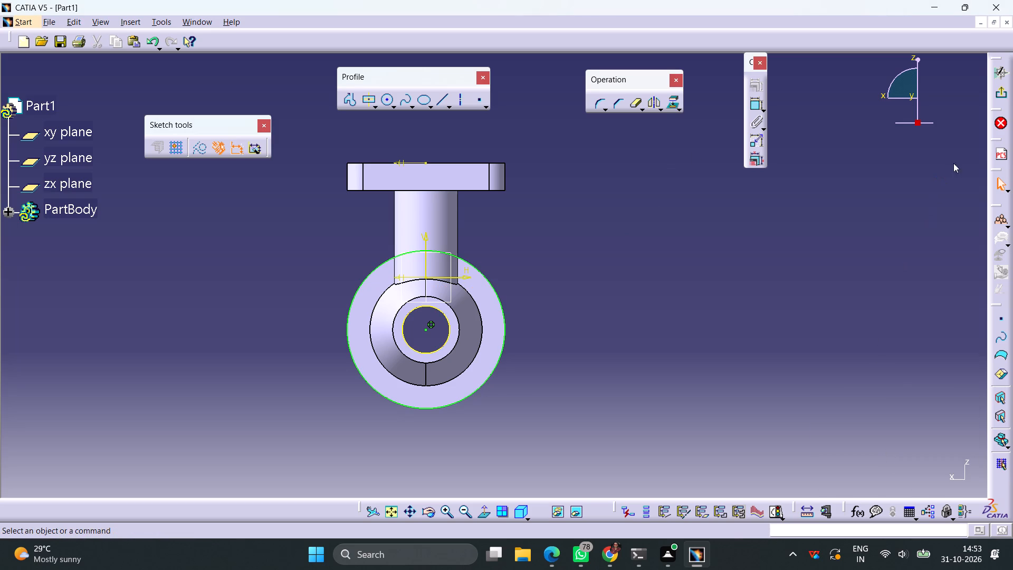
left_click(998, 93)
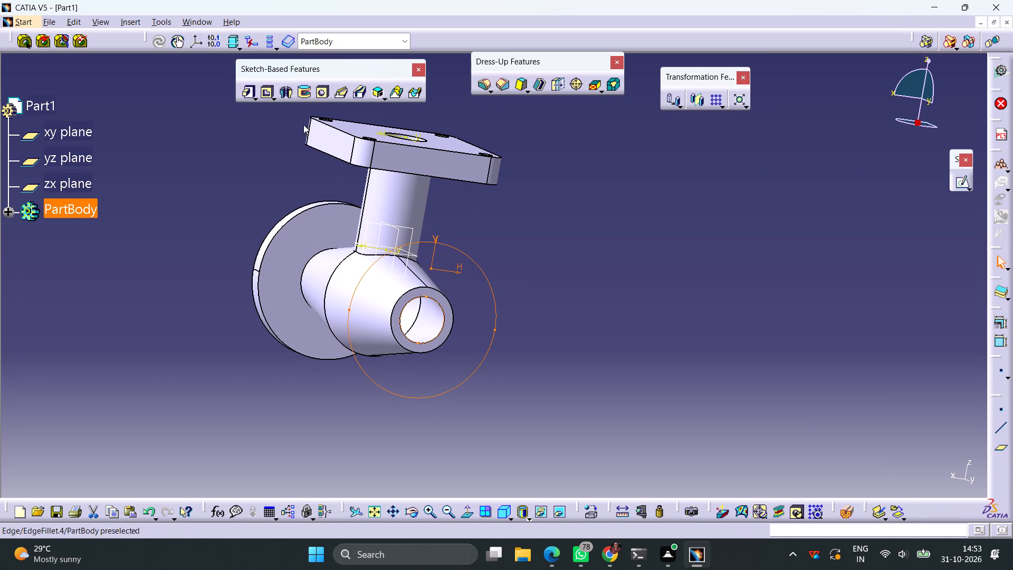
Pad the ring profile 22 mm outward to form the second round flange on the shaft's end.
left_click(249, 92)
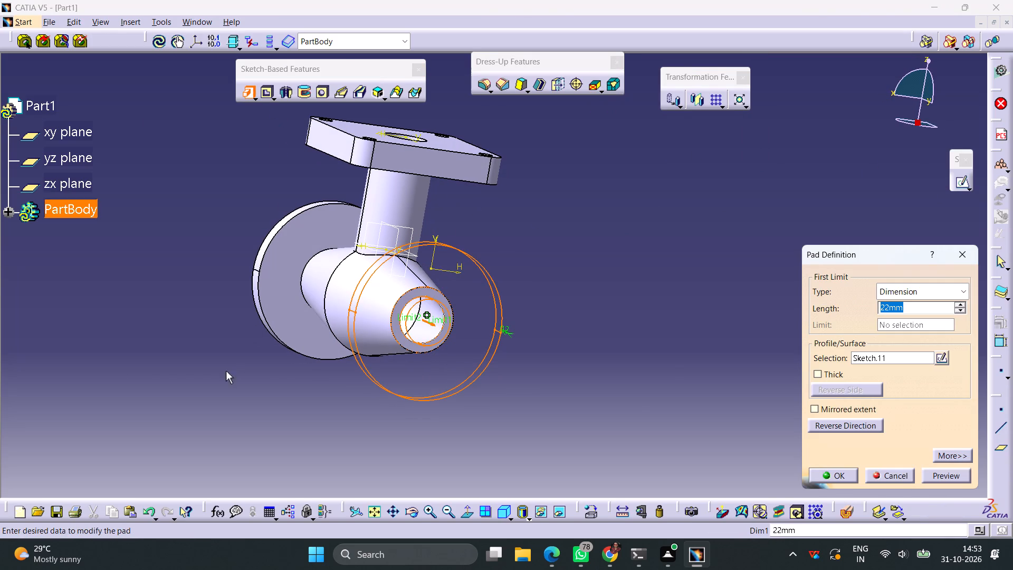
middle_click_drag(231, 384, 452, 426)
right_click_drag(235, 386, 450, 425)
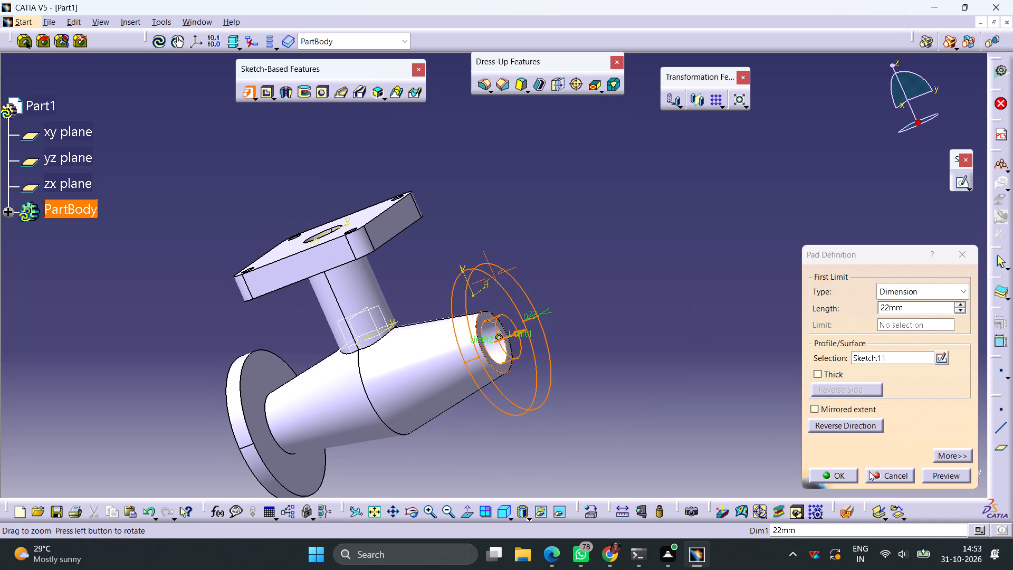
left_click(847, 471)
left_click(767, 375)
Examine the body with both round end flanges and the square branch flange from several sides.
middle_click_drag(684, 250, 684, 292, "ctrl")
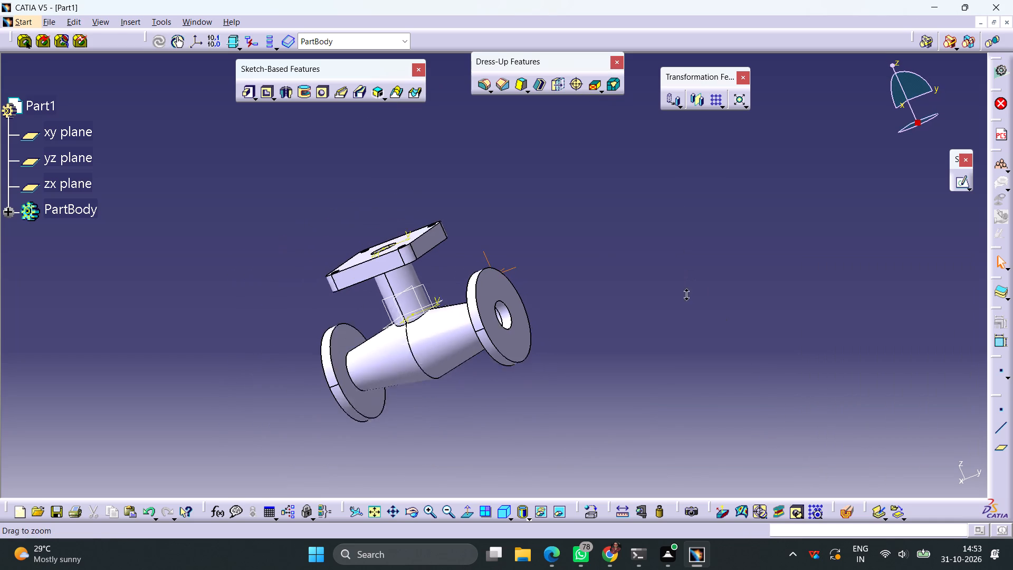
middle_click_drag(684, 292, 684, 295, "ctrl")
middle_click_drag(267, 261, 361, 247)
right_click_drag(267, 261, 361, 247)
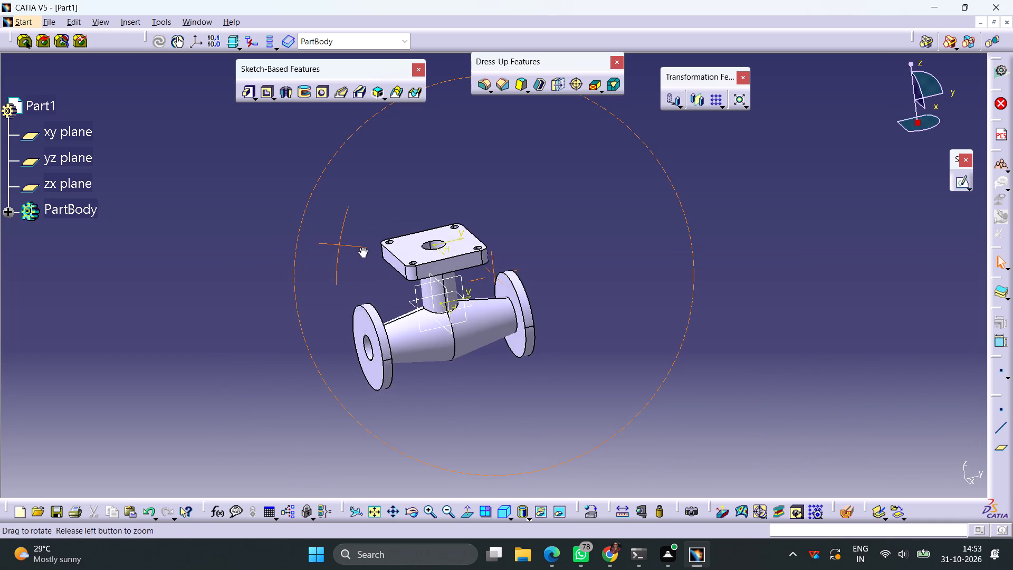
right_click_drag(361, 247, 349, 240)
middle_click_drag(361, 247, 349, 240)
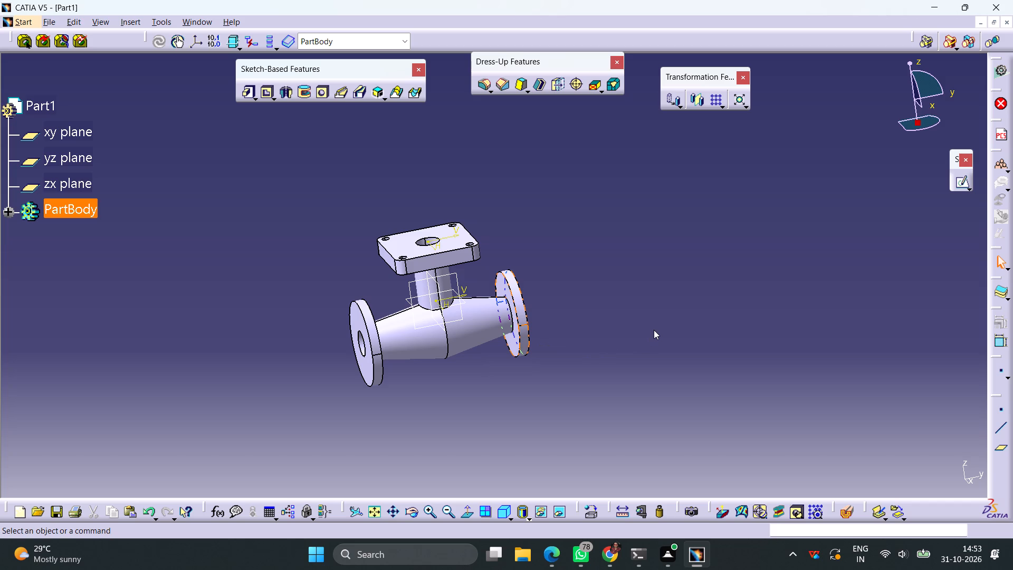
middle_click_drag(303, 385, 416, 369)
right_click_drag(304, 385, 416, 369)
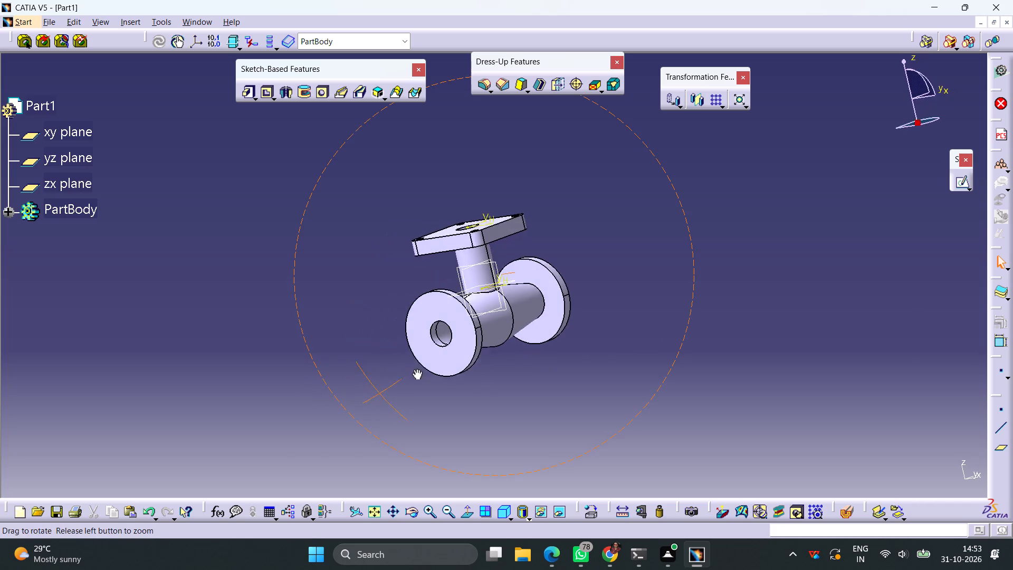
right_click_drag(416, 369, 349, 387)
middle_click_drag(416, 369, 347, 387)
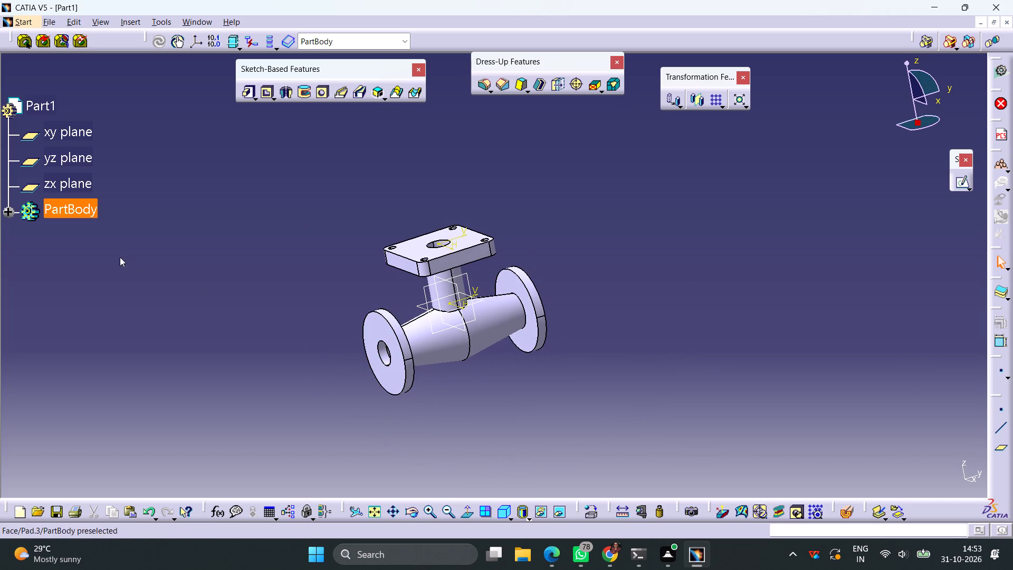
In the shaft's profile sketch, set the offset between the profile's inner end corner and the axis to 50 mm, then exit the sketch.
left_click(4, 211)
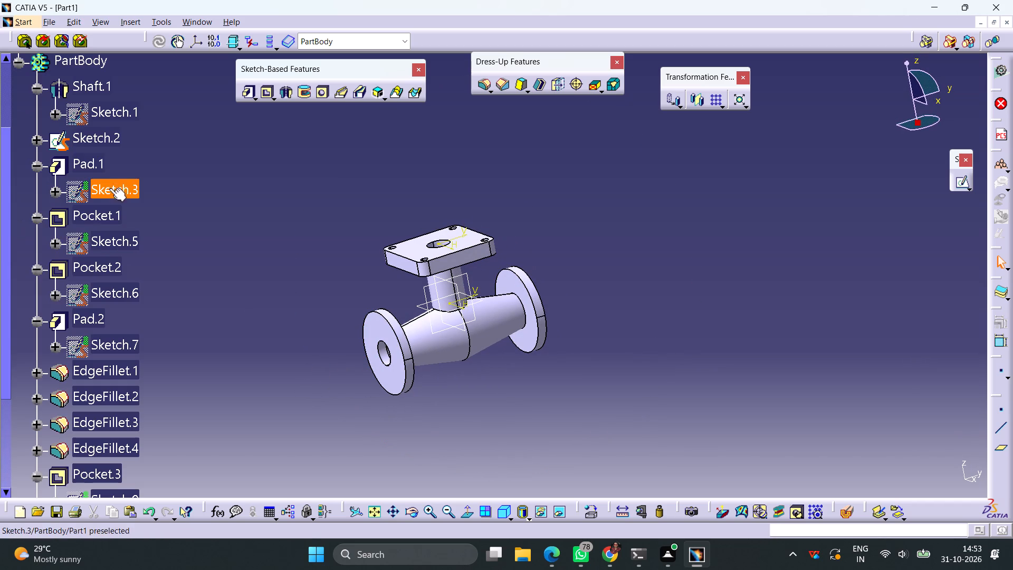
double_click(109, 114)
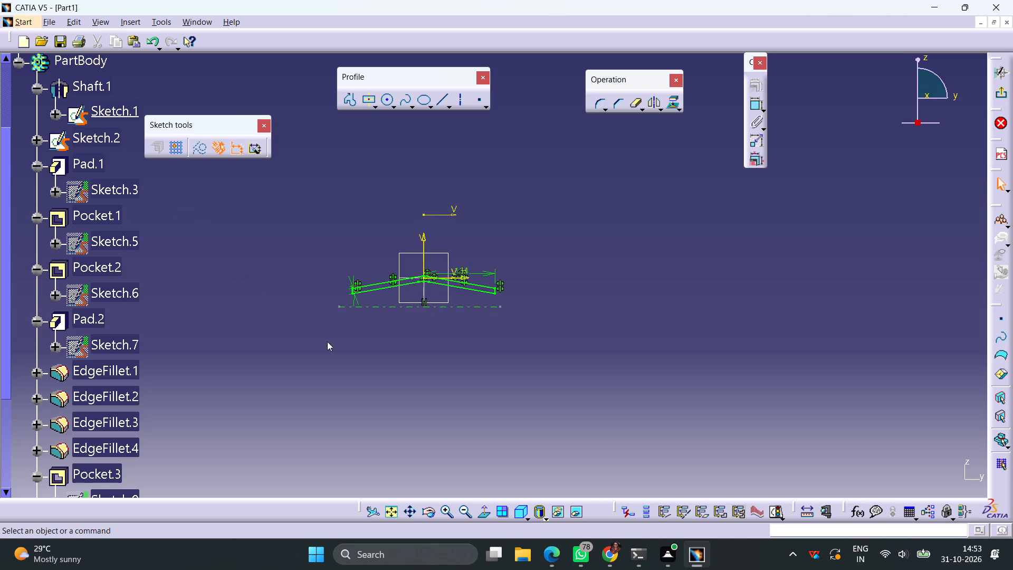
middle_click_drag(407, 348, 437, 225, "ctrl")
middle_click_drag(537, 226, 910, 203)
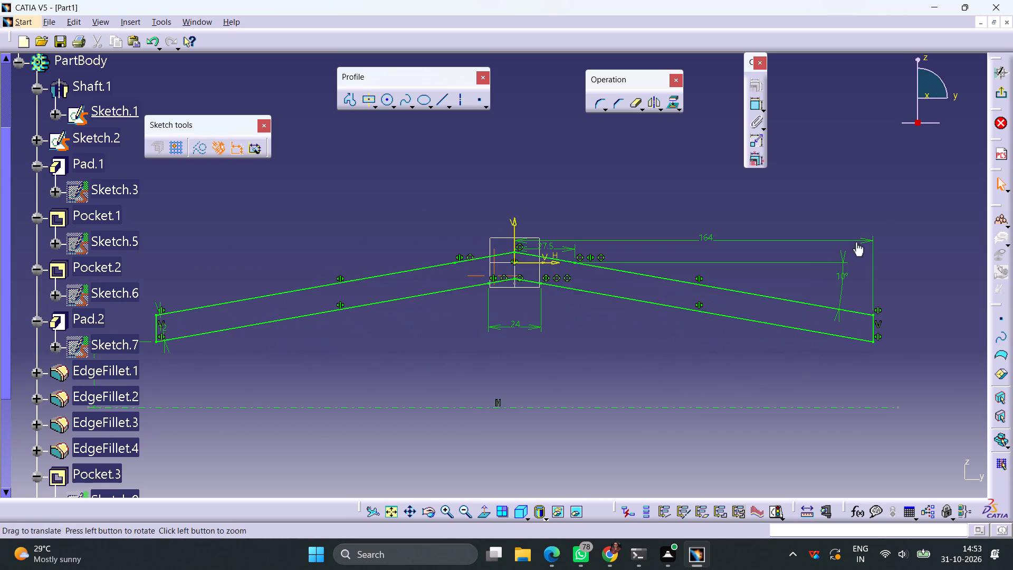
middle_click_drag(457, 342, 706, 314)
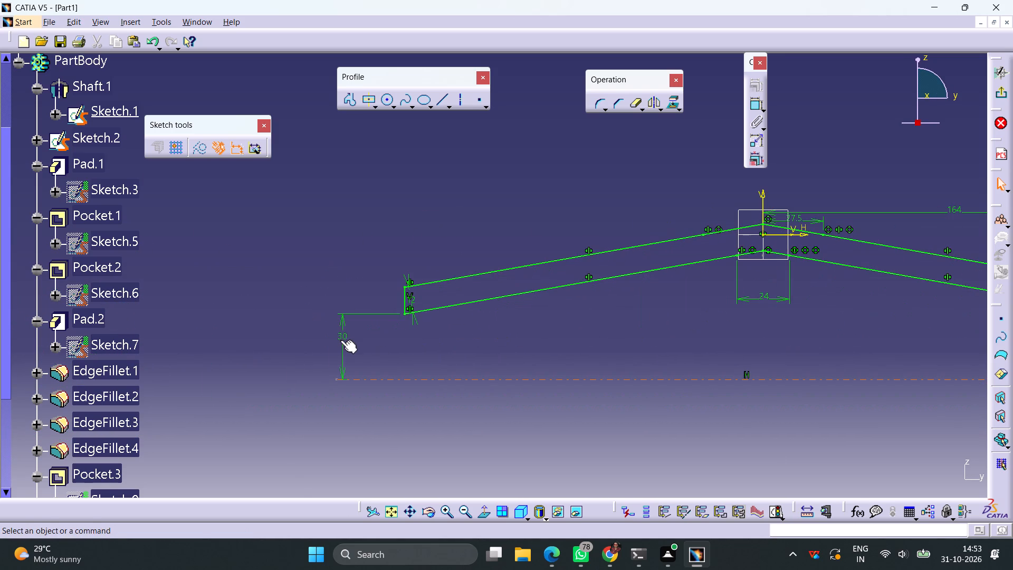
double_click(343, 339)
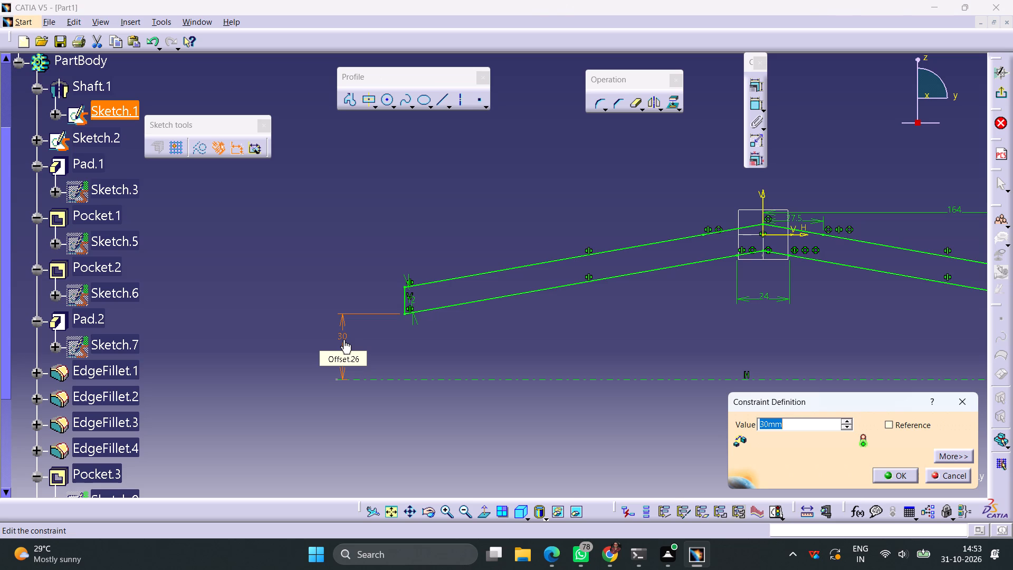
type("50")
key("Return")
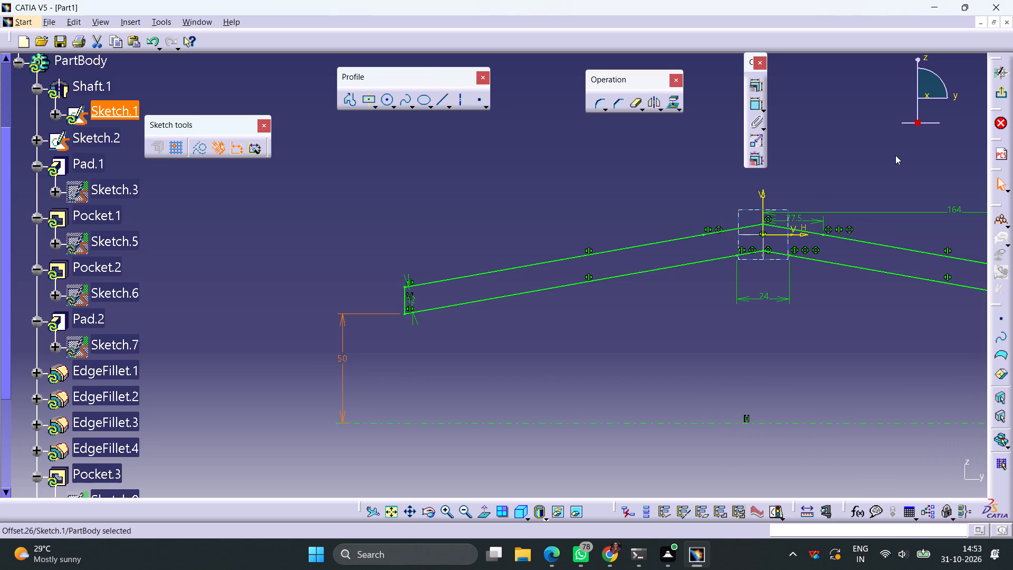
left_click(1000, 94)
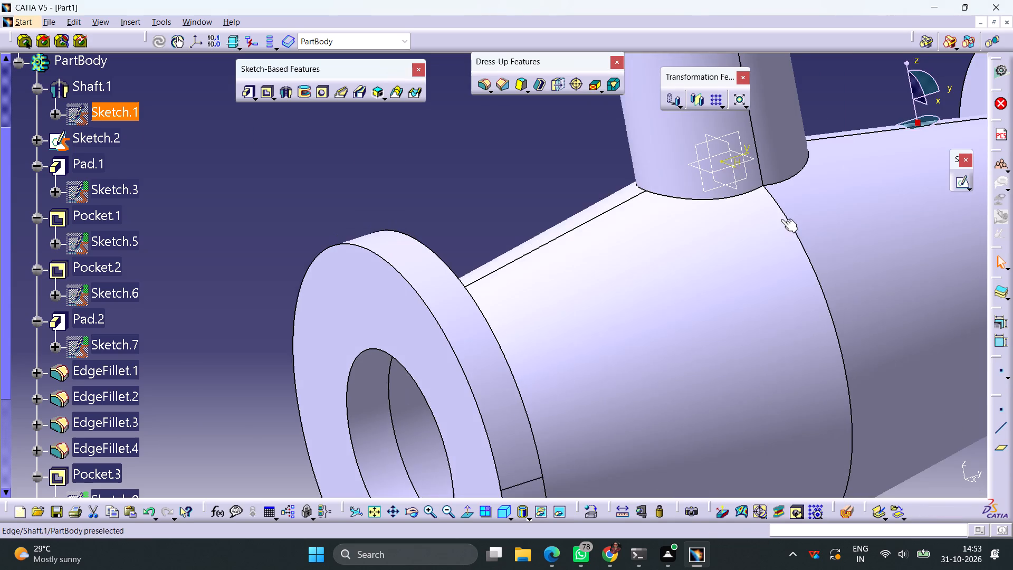
Reopen the shaft's profile sketch, set the offset from the profile's inner end corner to the axis to 40 mm, and exit.
middle_click_drag(781, 219, 771, 299, "ctrl")
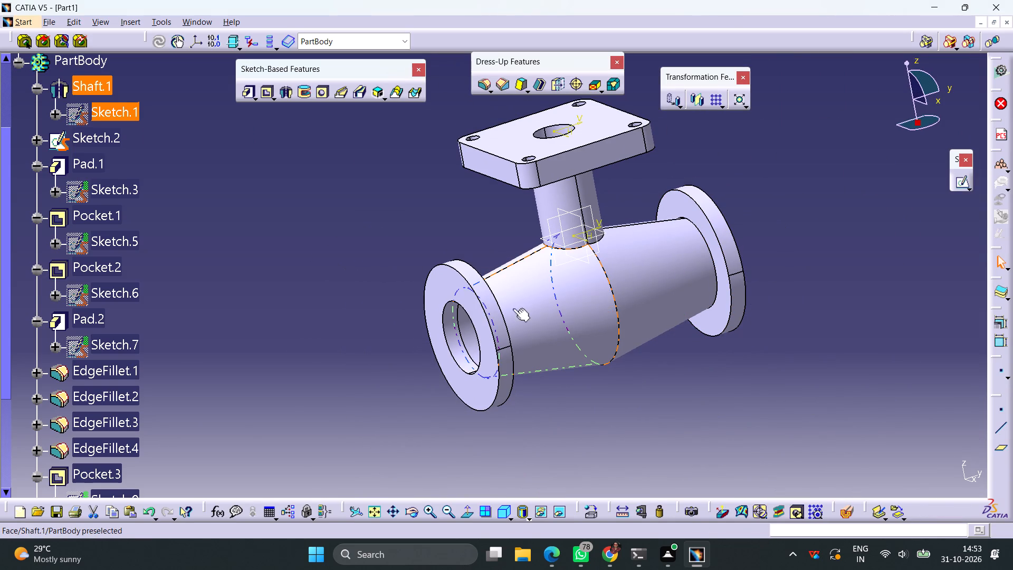
middle_click_drag(407, 250, 464, 223)
right_click_drag(407, 250, 477, 220)
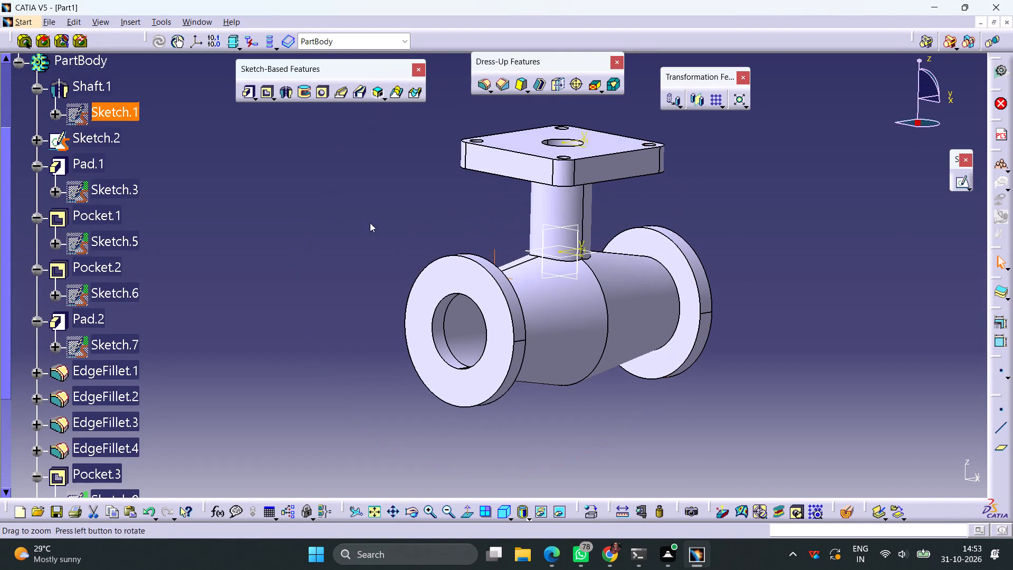
double_click(108, 116)
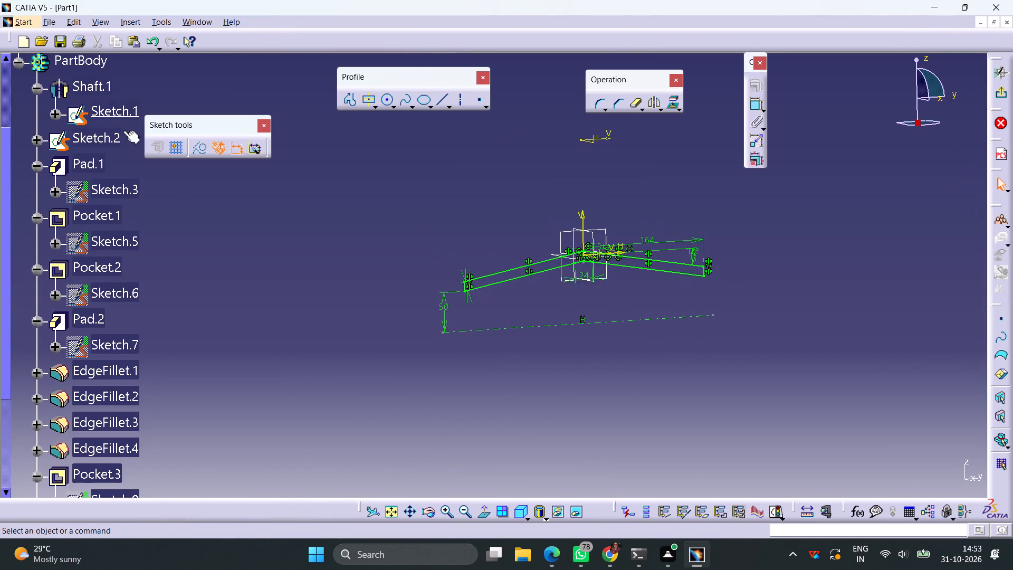
double_click(444, 303)
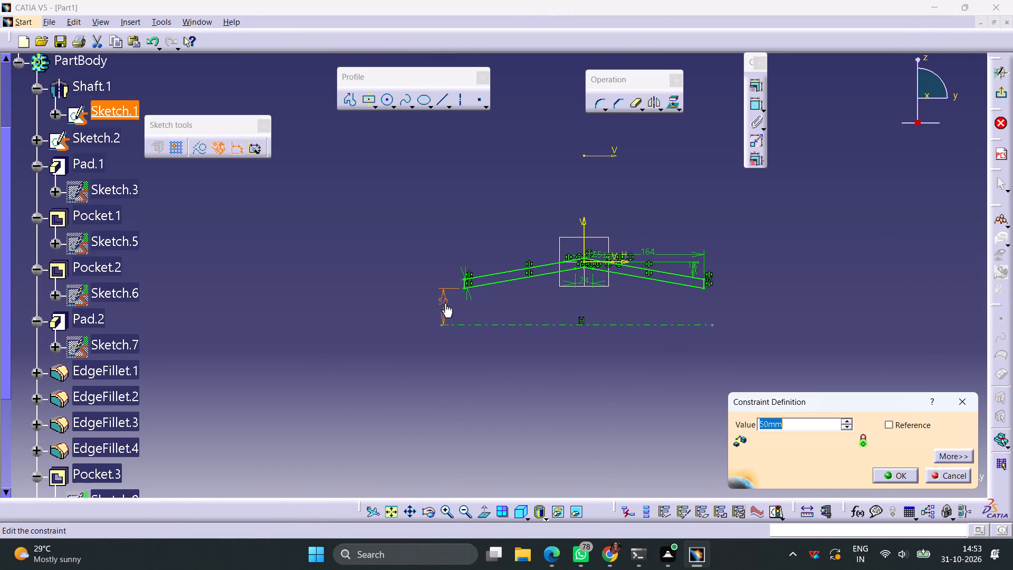
type("40")
key("Return")
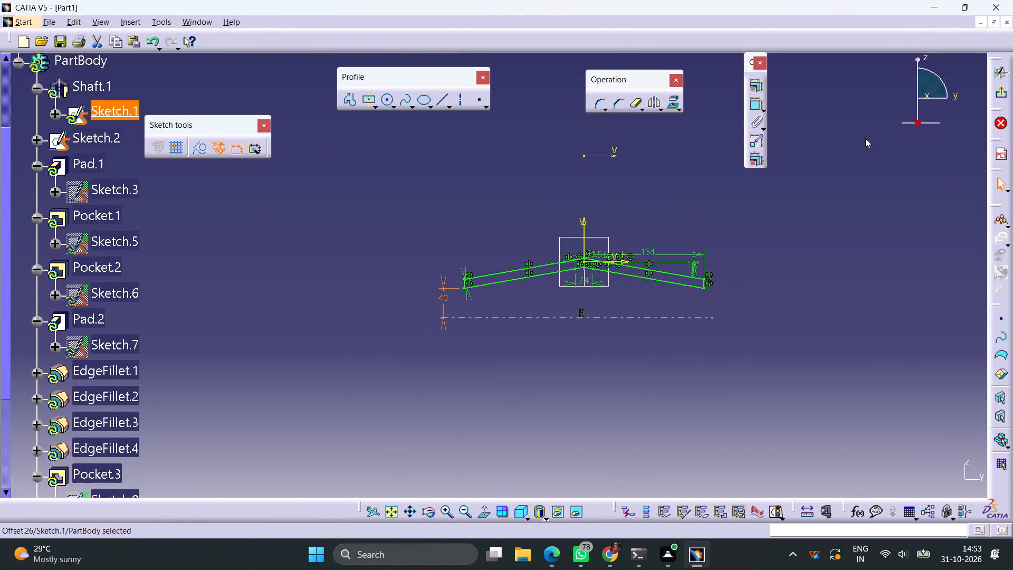
left_click(1000, 96)
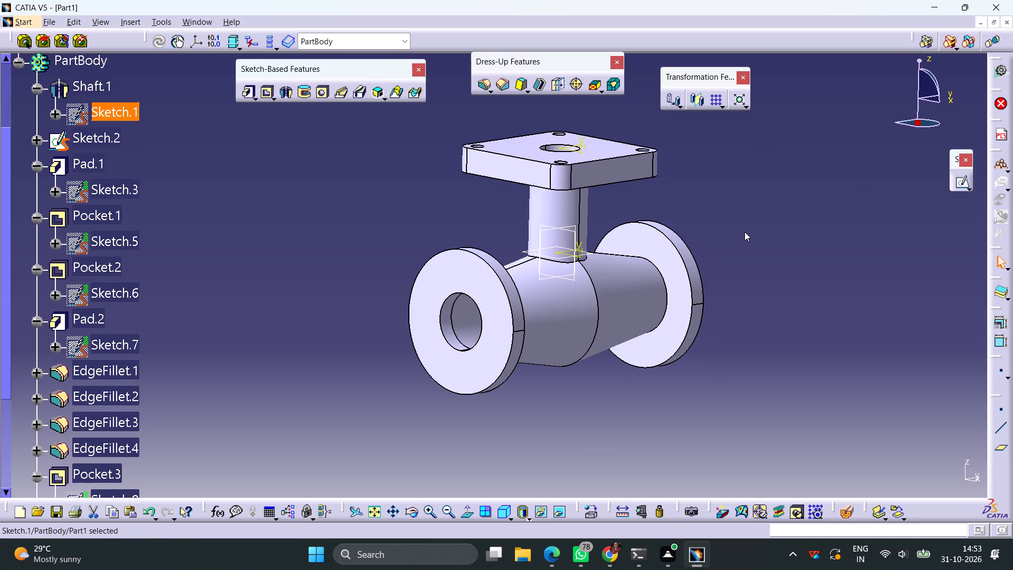
Inspect the resized shaft, its bore and both round end flanges from several sides.
left_click(759, 246)
middle_click_drag(759, 246, 339, 218)
right_click_drag(759, 246, 339, 218)
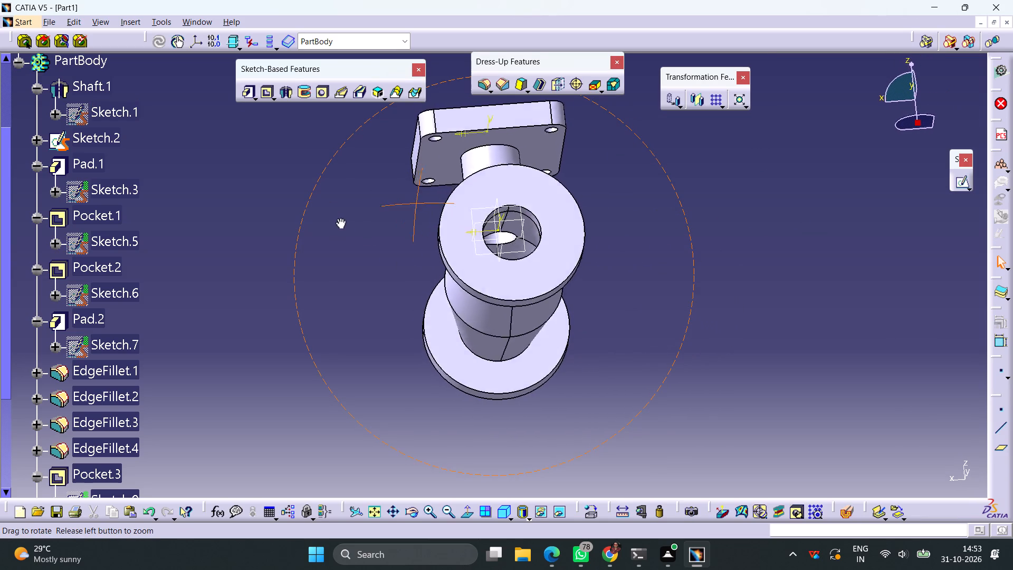
middle_click_drag(339, 218, 633, 249)
right_click_drag(339, 218, 633, 249)
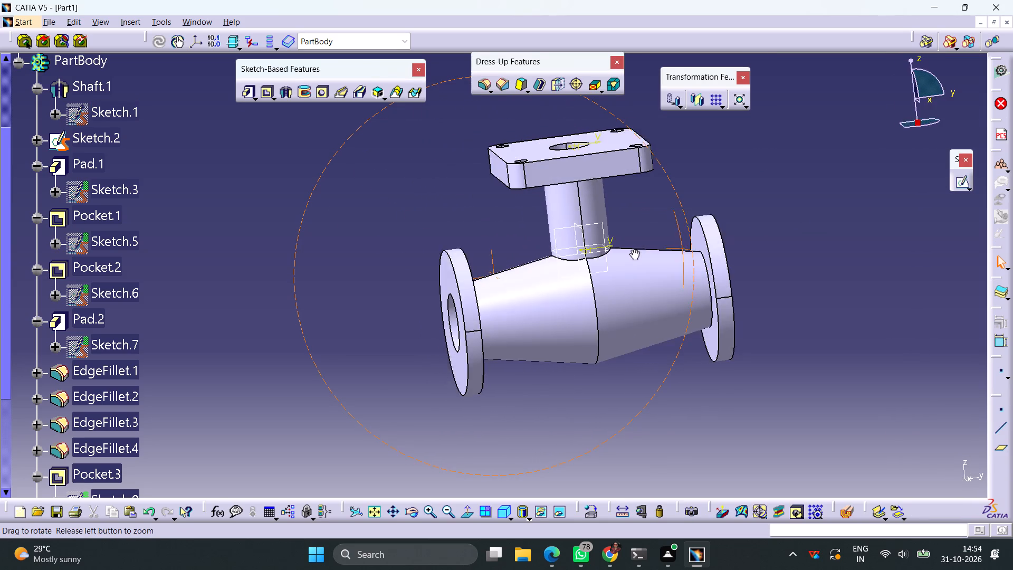
right_click_drag(633, 249, 677, 241)
middle_click_drag(633, 249, 674, 243)
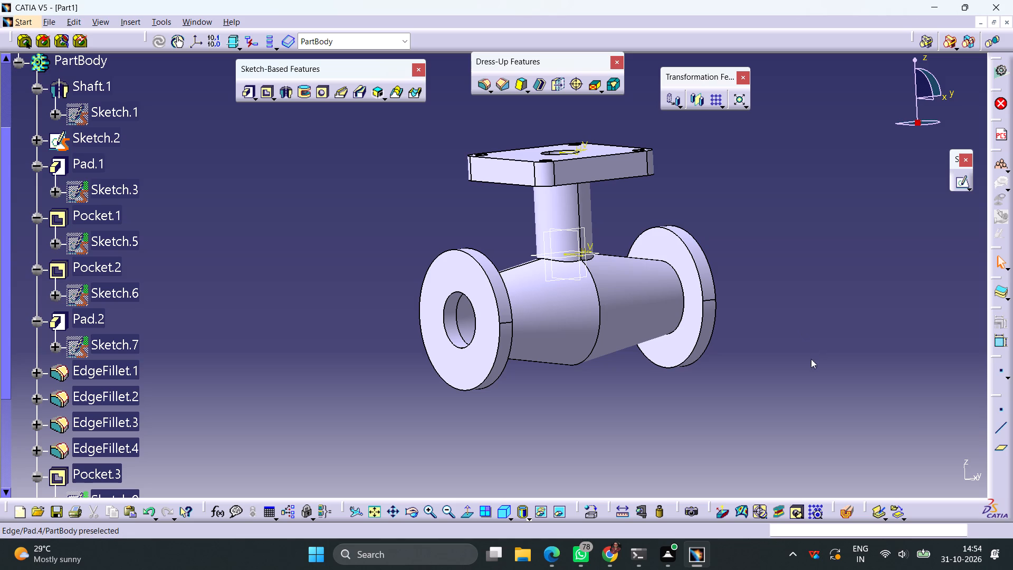
Start a sketch on a round end flange's outer face and draw a construction circle about 134 mm in diameter, concentric with the flange edge.
middle_click_drag(477, 452, 616, 444)
right_click_drag(477, 452, 616, 444)
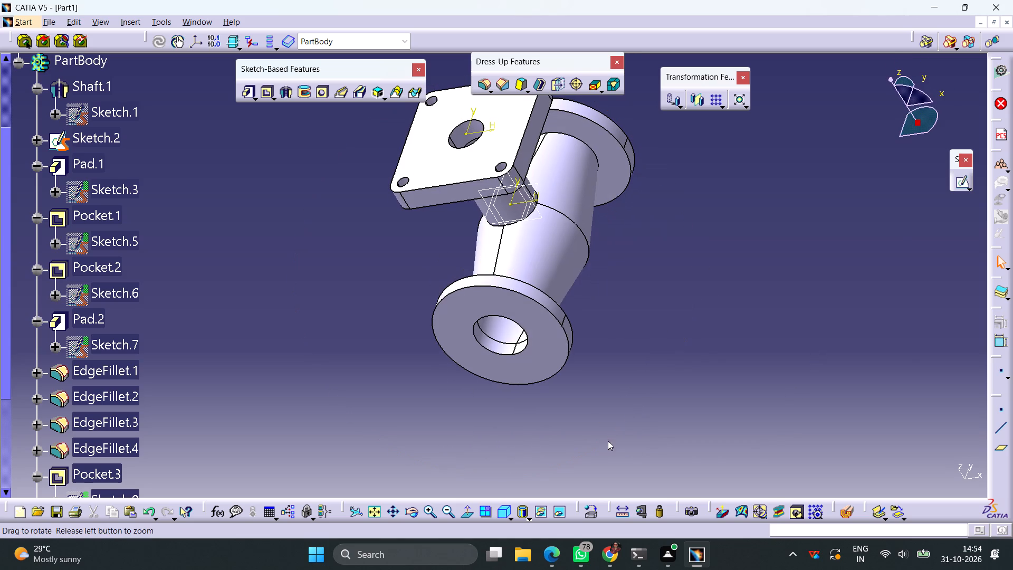
left_click(478, 299)
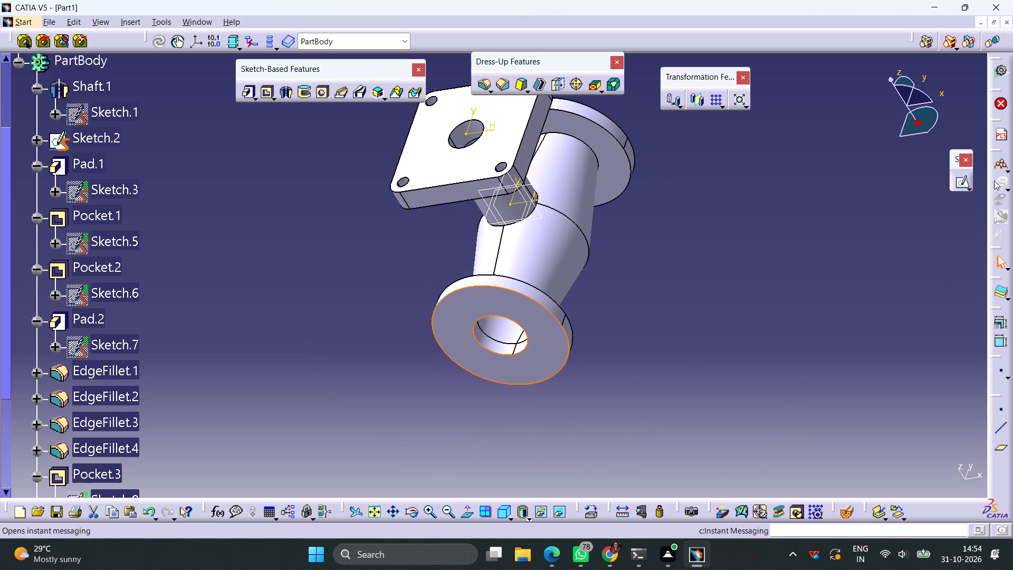
left_click(959, 180)
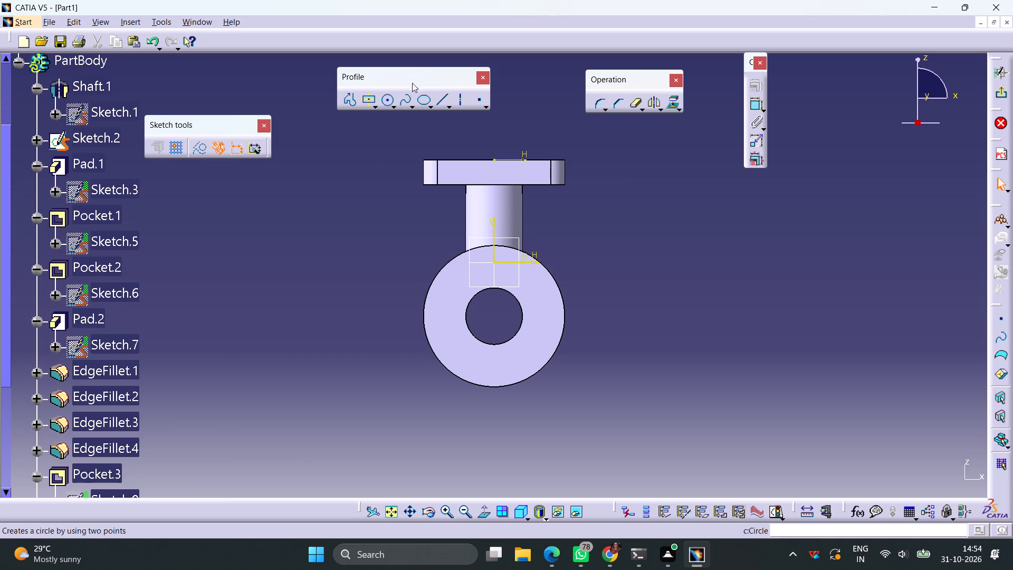
left_click(386, 100)
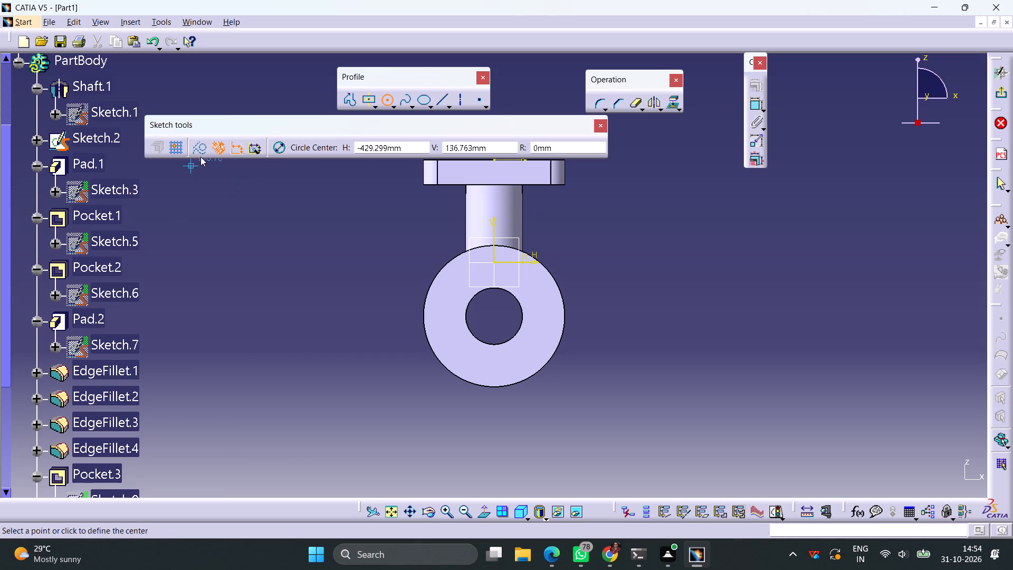
left_click(204, 148)
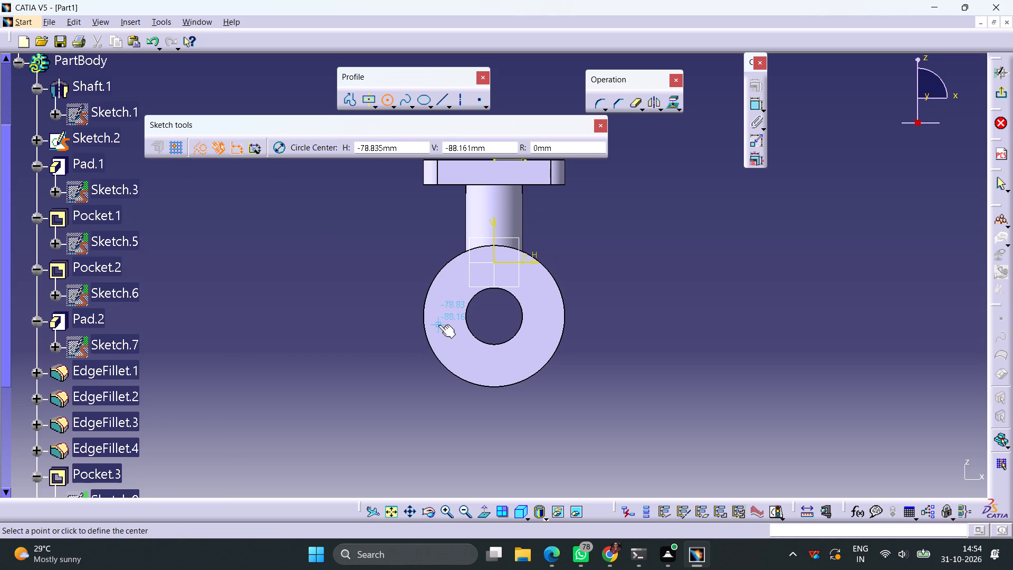
left_click(494, 322)
left_click(536, 300)
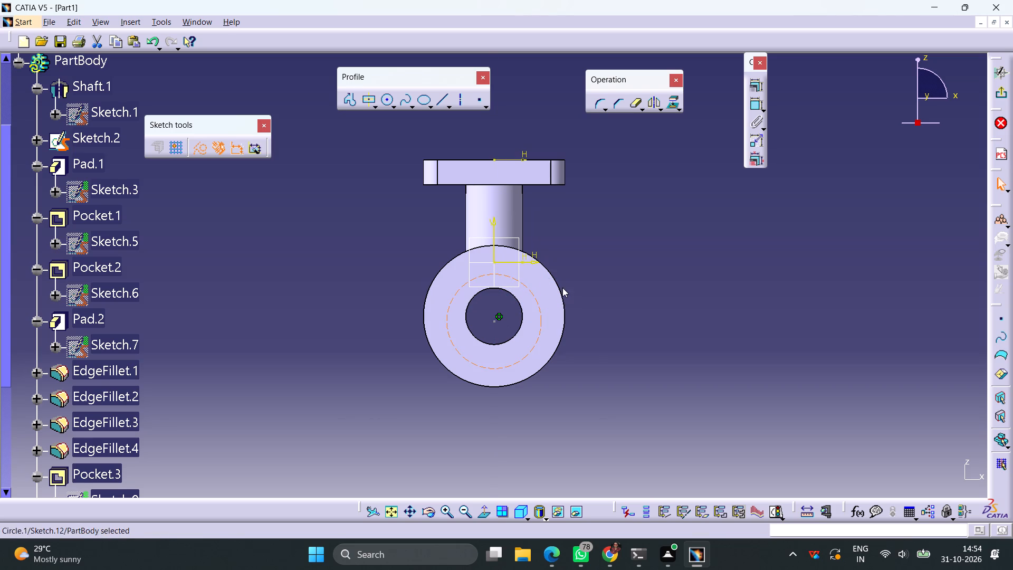
left_click(557, 291, "ctrl")
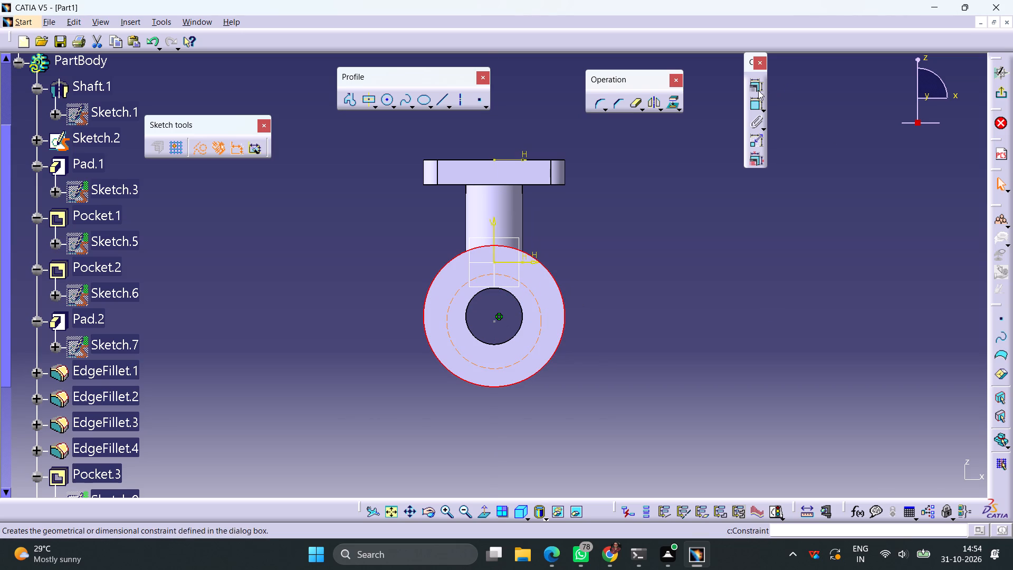
left_click(758, 90)
left_click(929, 308)
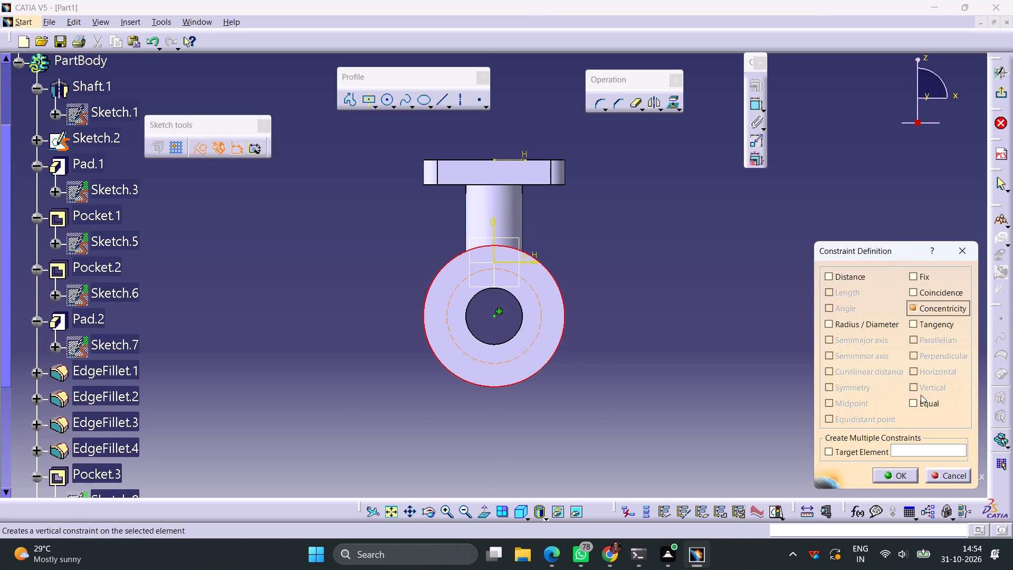
left_click(899, 471)
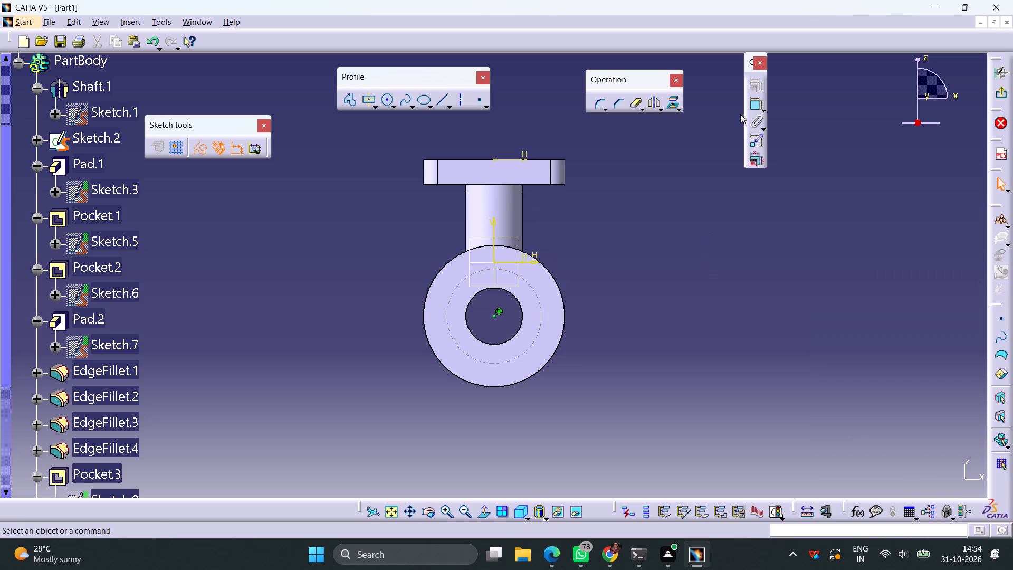
Dimension the construction circle's diameter and set it to 160 mm.
left_click(753, 106)
left_click(534, 336)
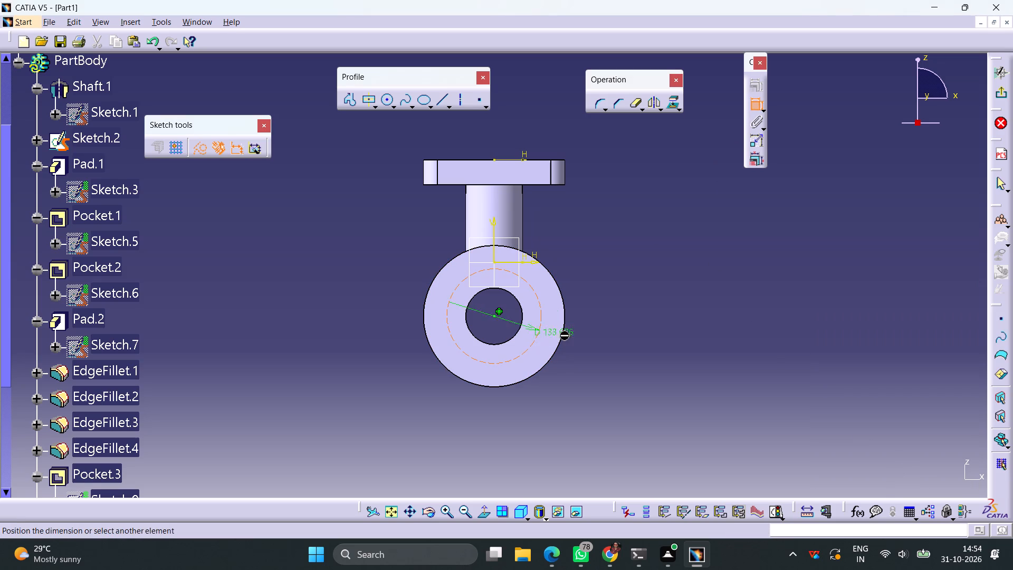
left_click(628, 327)
double_click(635, 322)
type("160")
key("Return")
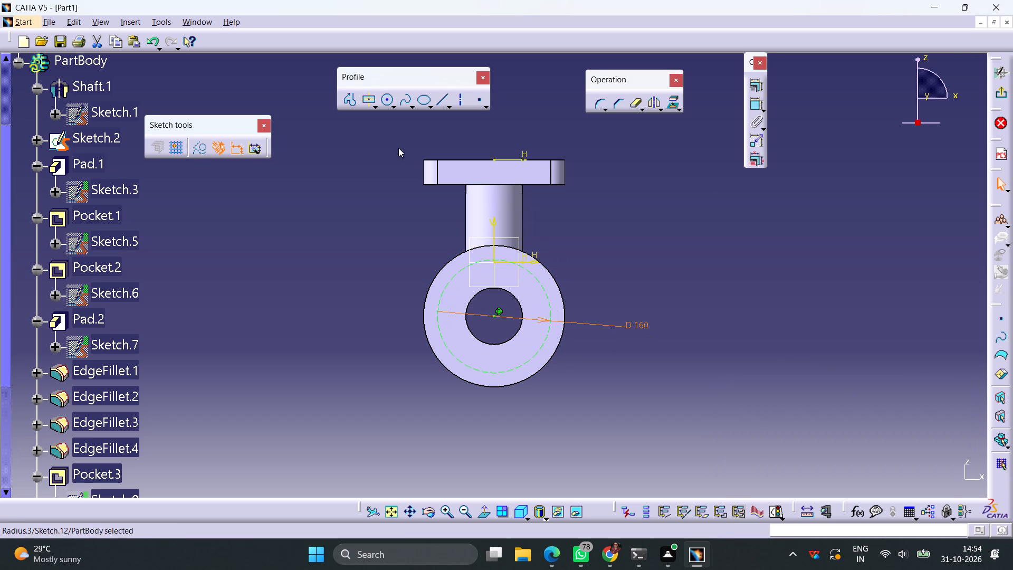
Draw a circle centred at the lowest point of the 160 mm construction circle, convert it to standard geometry, and set its diameter to 18 mm.
left_click(386, 101)
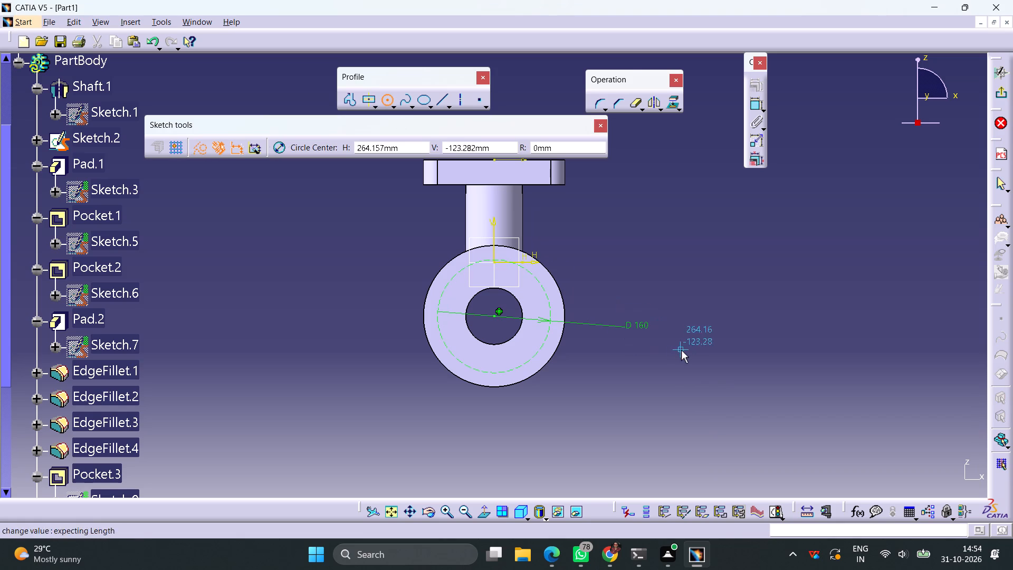
middle_click_drag(675, 352, 690, 267, "ctrl")
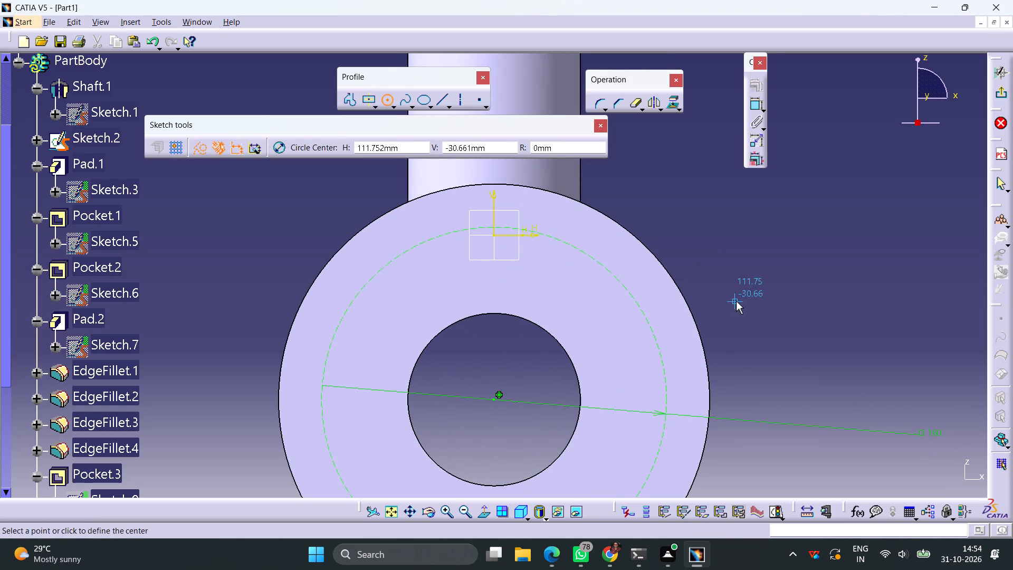
middle_click_drag(736, 301, 737, 313, "ctrl")
middle_click_drag(773, 359, 786, 227)
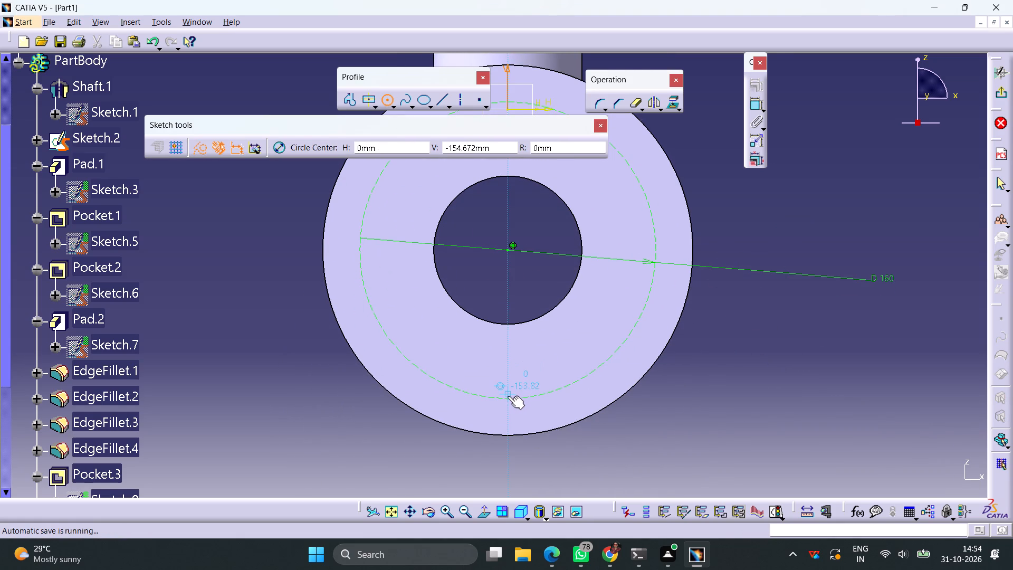
left_click(507, 396)
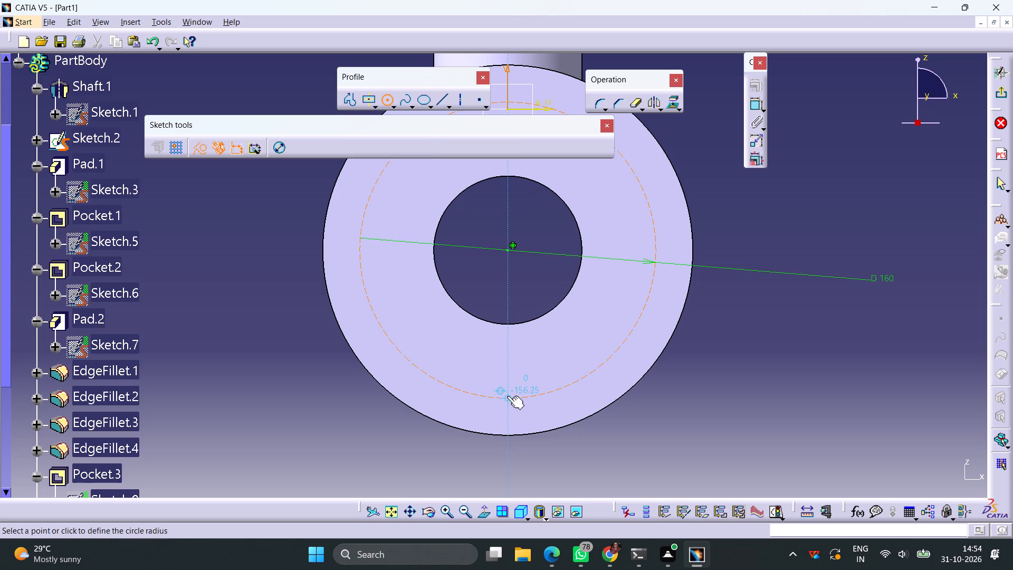
left_click(518, 386)
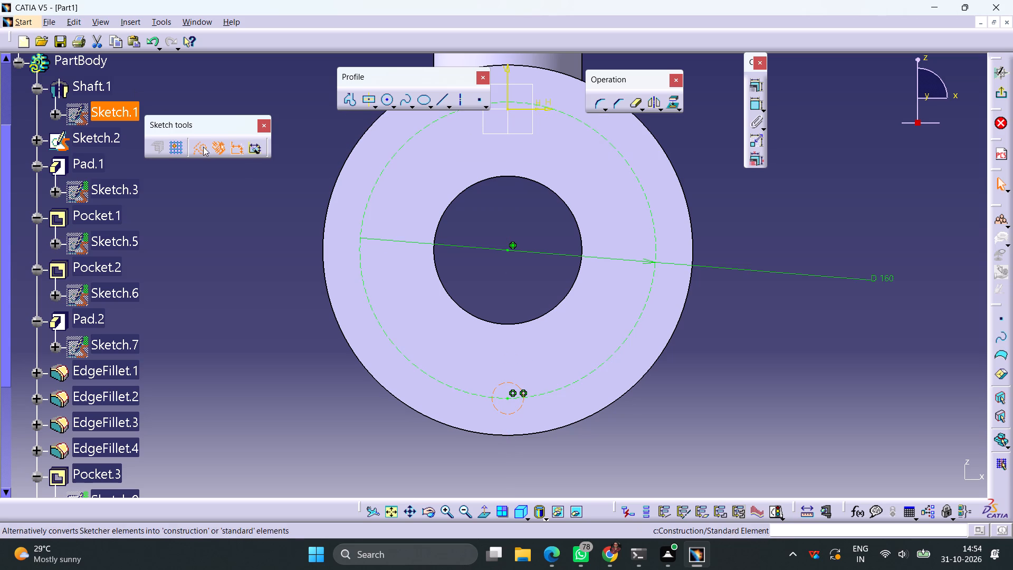
left_click(200, 149)
left_click(754, 104)
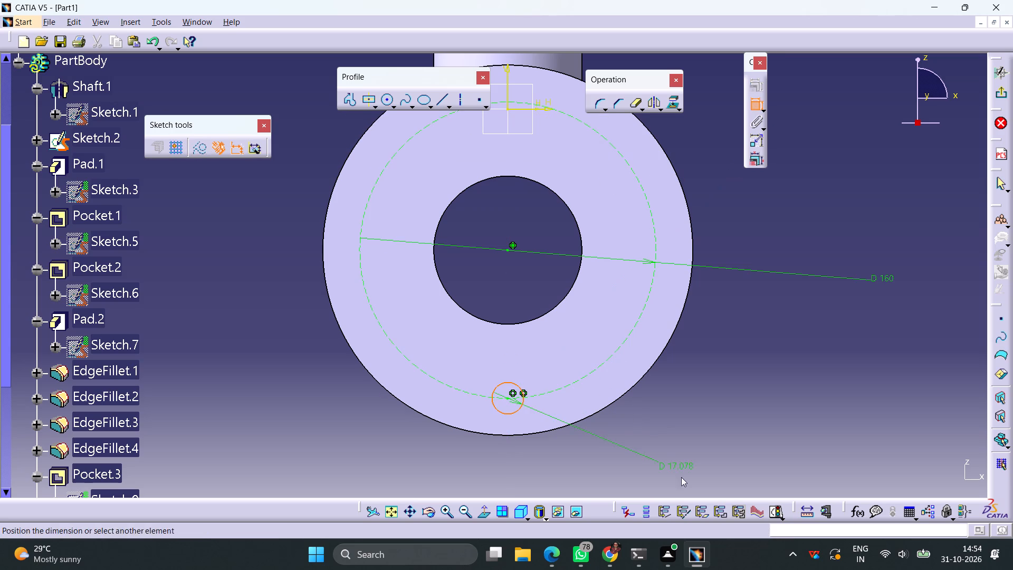
left_click(679, 449)
double_click(683, 445)
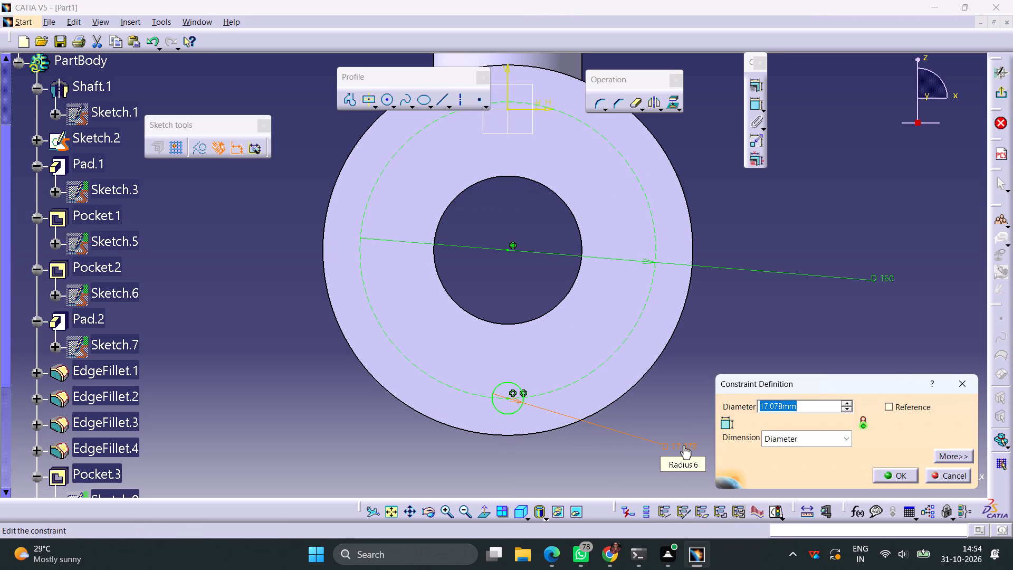
type("18")
key("Return")
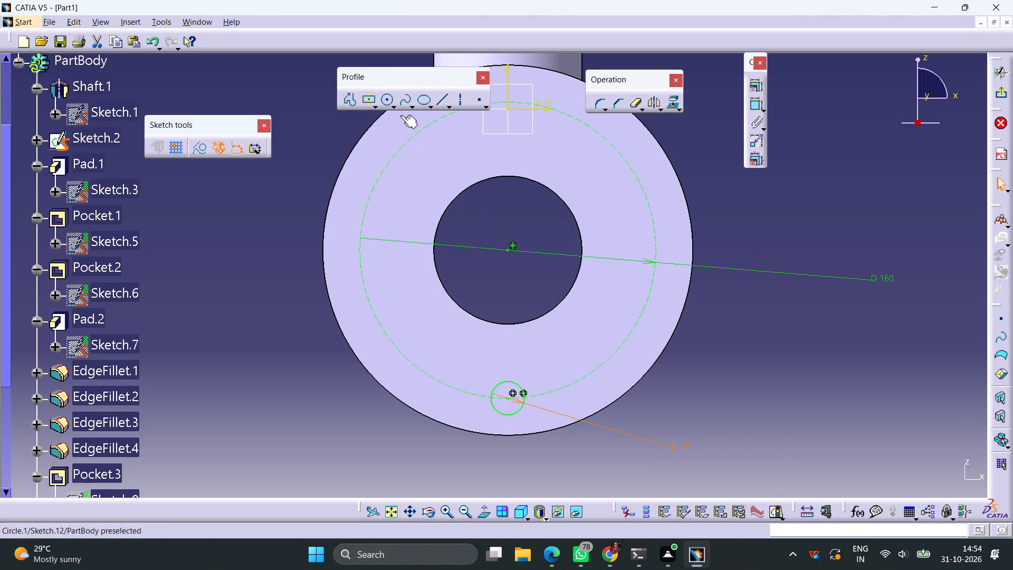
Draw a standard circle centred at the highest point of the 160 mm construction circle and set its diameter to 18 mm.
left_click(385, 98)
middle_click_drag(776, 352, 774, 503)
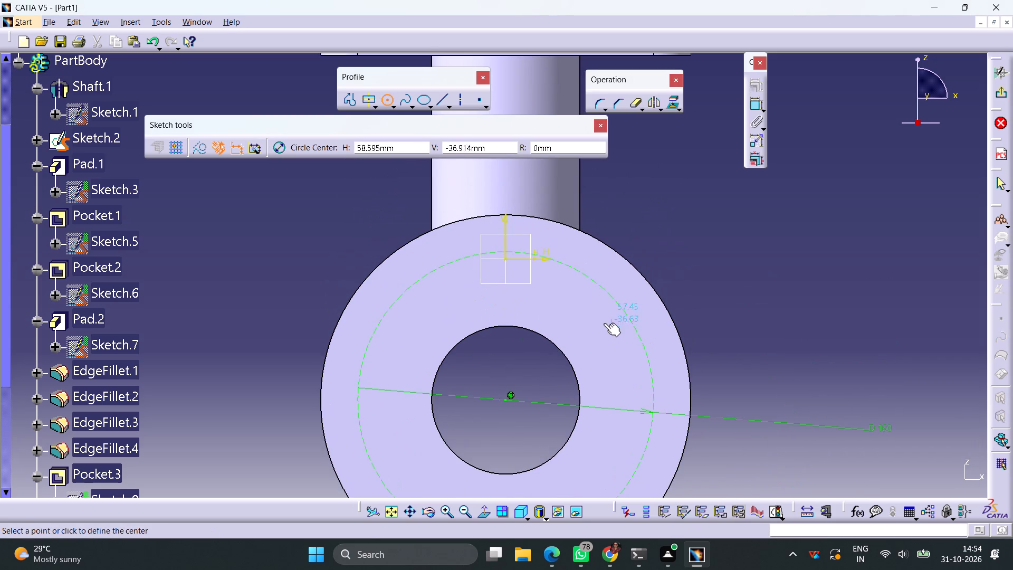
left_click(506, 252)
left_click(525, 239)
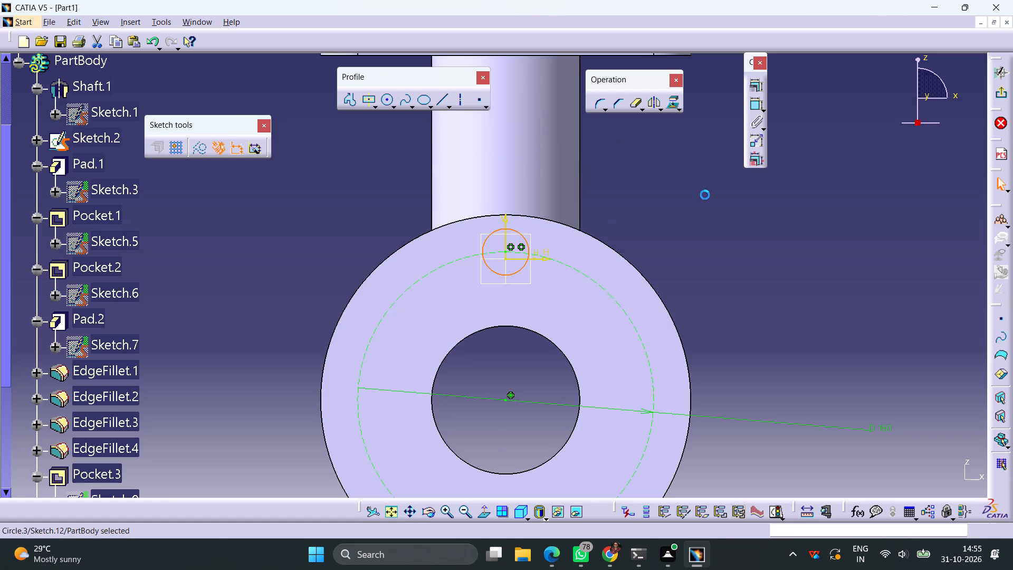
left_click(754, 104)
left_click(679, 183)
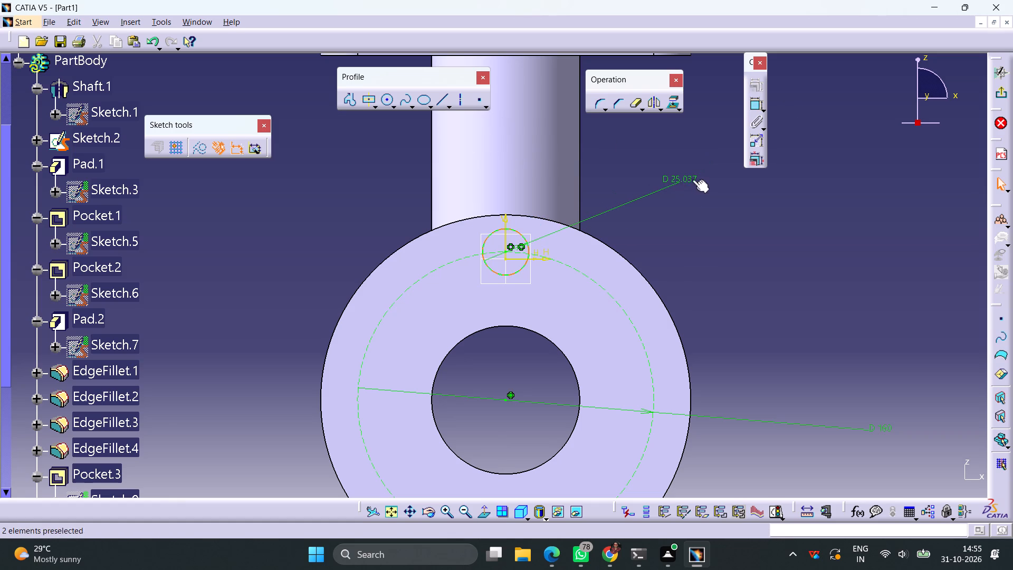
double_click(692, 179)
type("18")
key("Return")
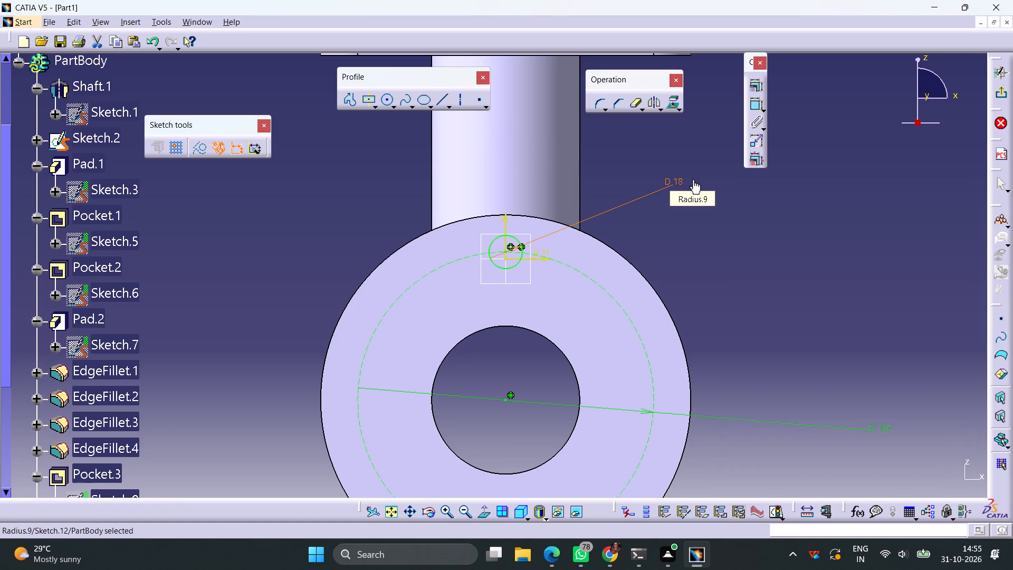
Draw a construction line from the flange centre outward past its upper edge and set its angle to the vertical axis to 45°.
left_click(444, 102)
left_click(206, 149)
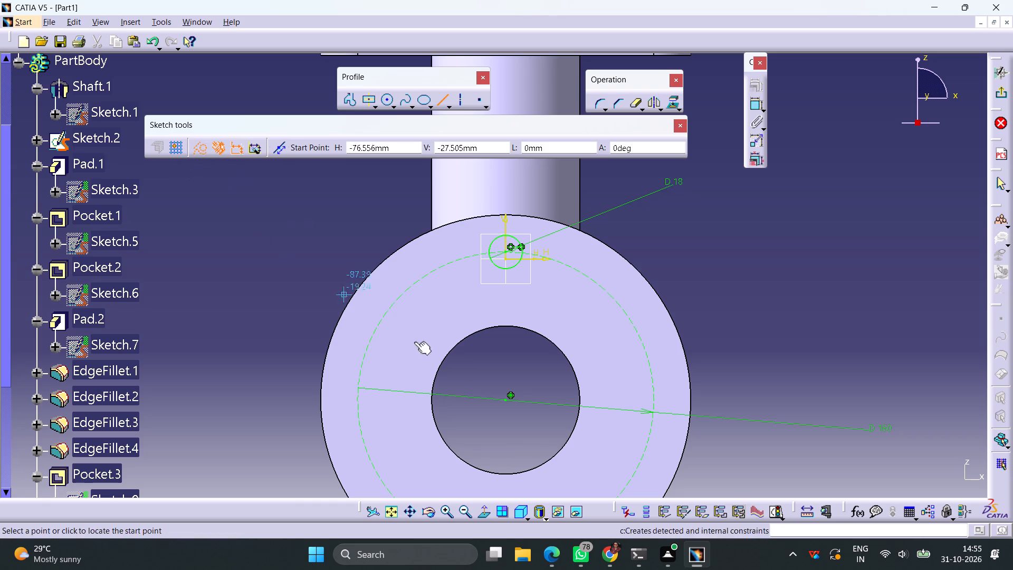
left_click(502, 398)
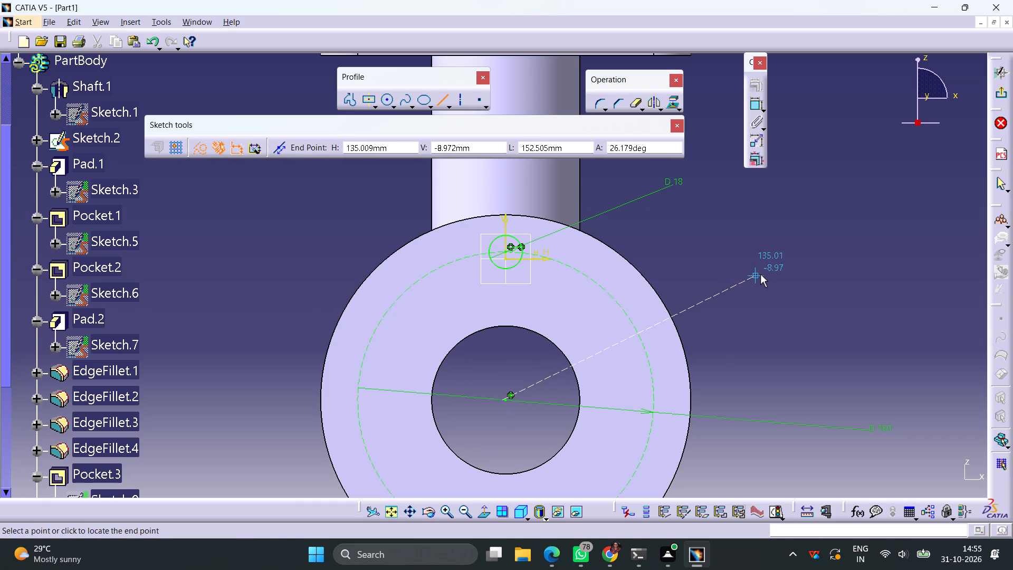
left_click(760, 274)
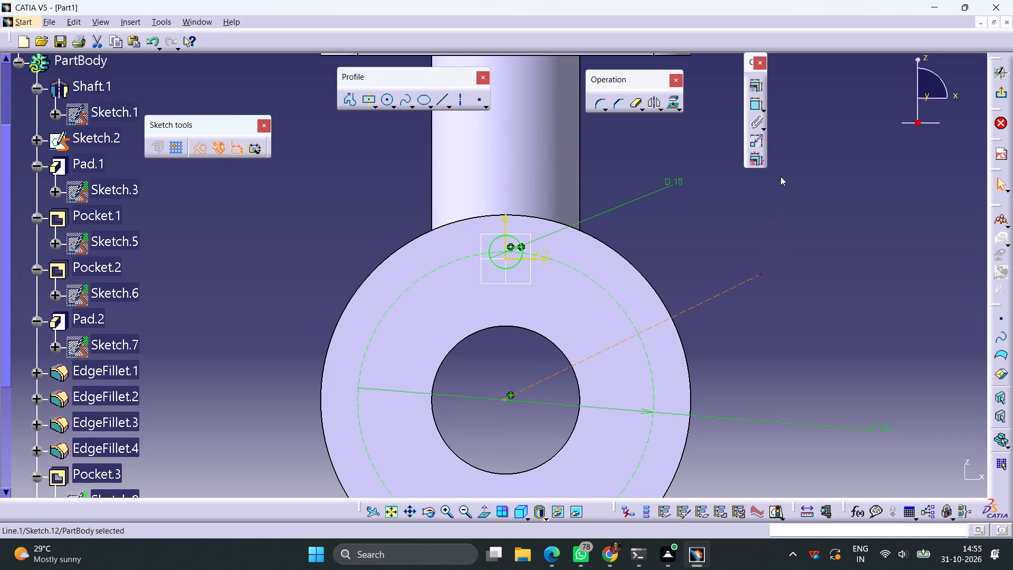
left_click(751, 104)
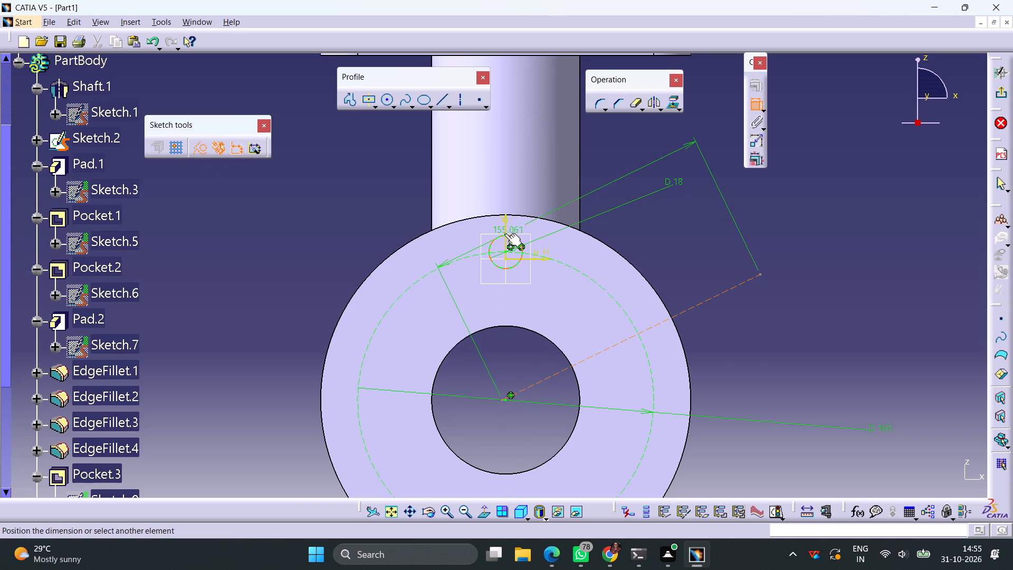
left_click(506, 224)
left_click(665, 250)
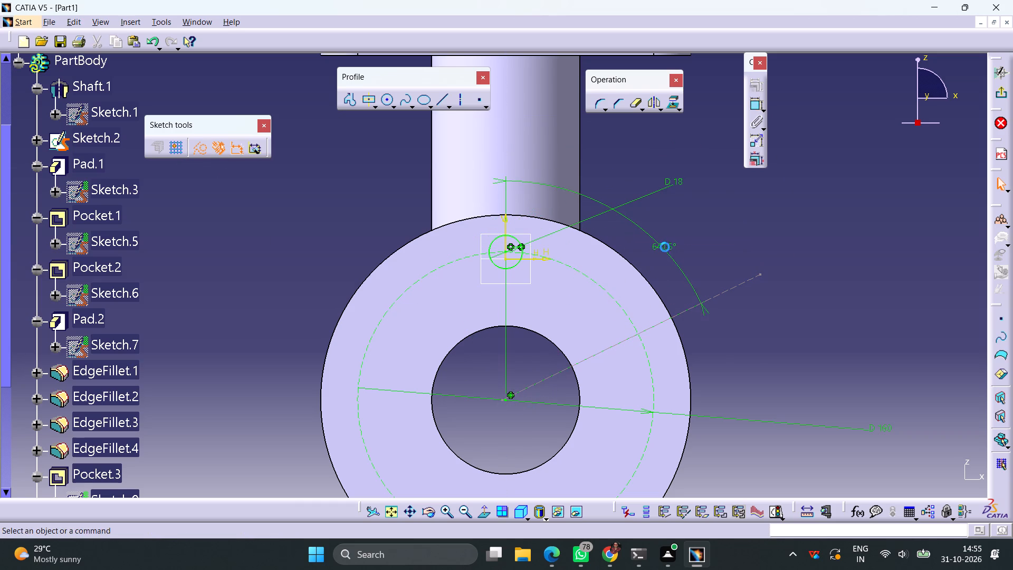
double_click(667, 245)
type("45")
key("Return")
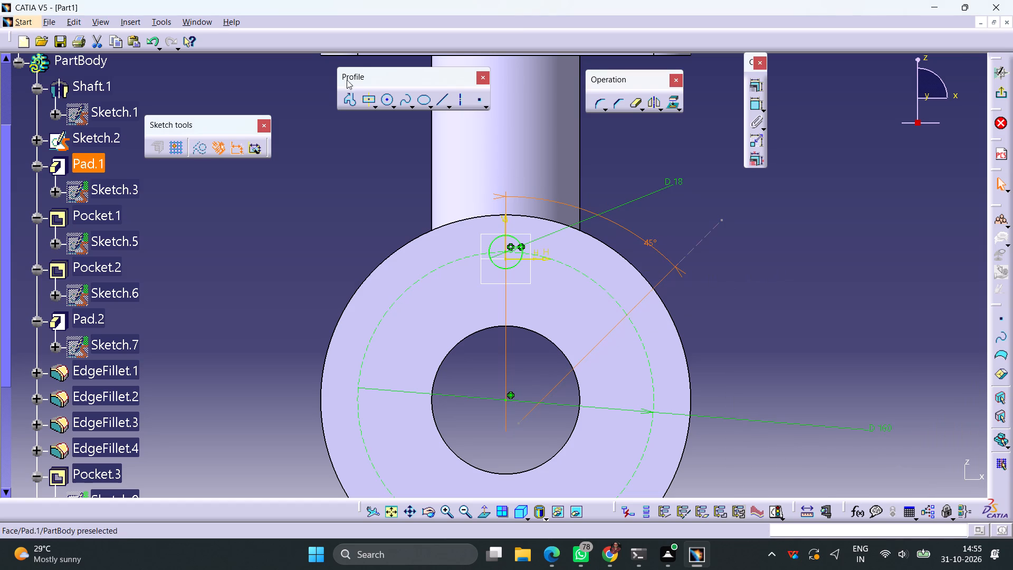
Draw a circle where the 45° line crosses the 160 mm construction circle, convert it to standard geometry, and set its diameter to 18 mm.
left_click(386, 101)
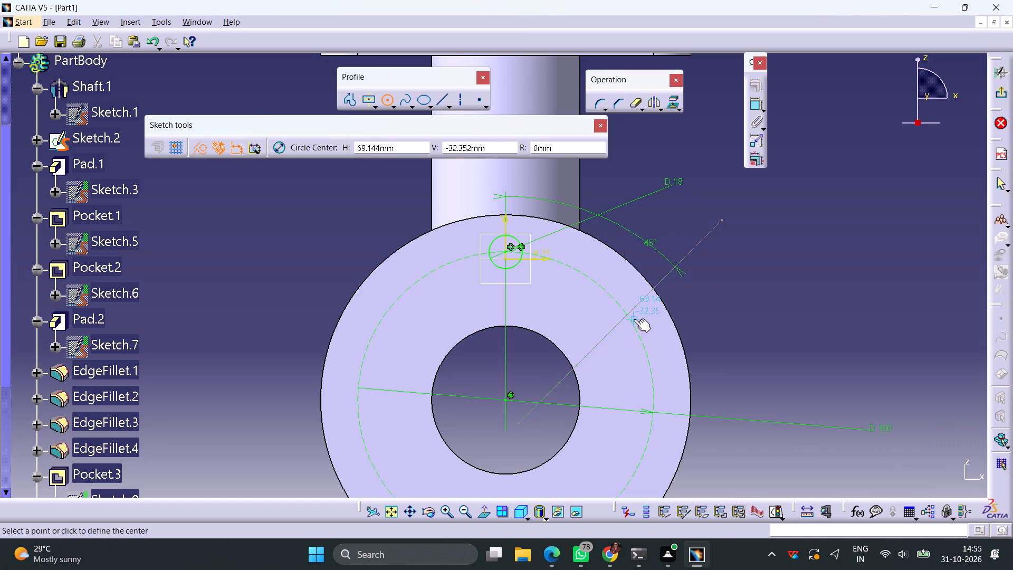
left_click(629, 315)
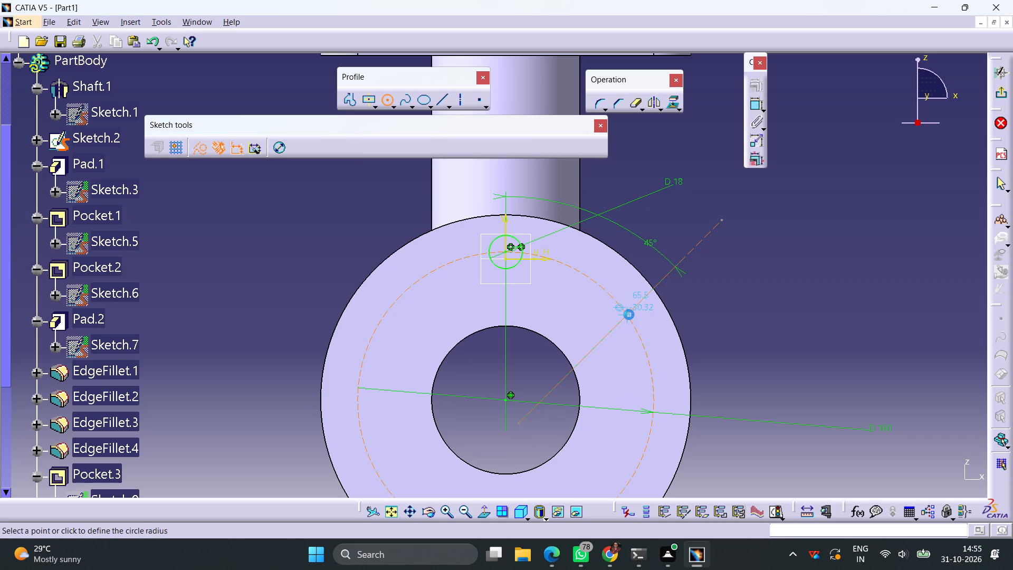
left_click(643, 309)
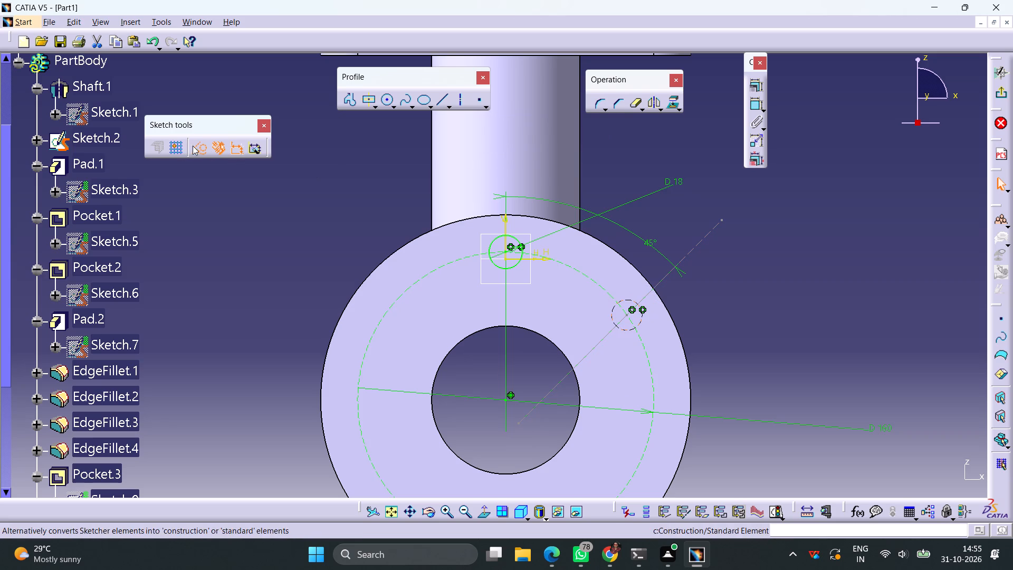
left_click(198, 145)
left_click(754, 102)
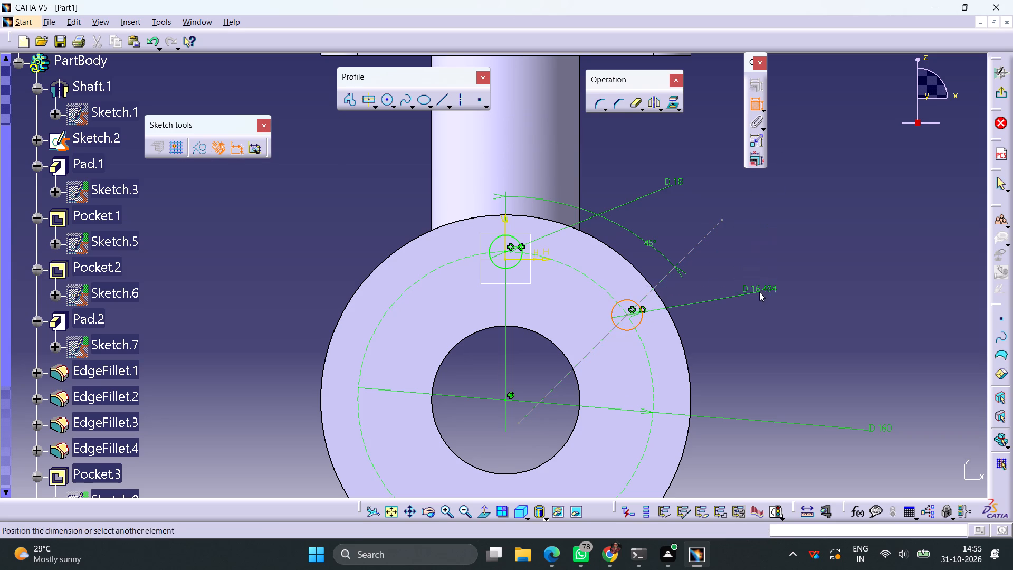
left_click(759, 292)
double_click(768, 289)
type("18")
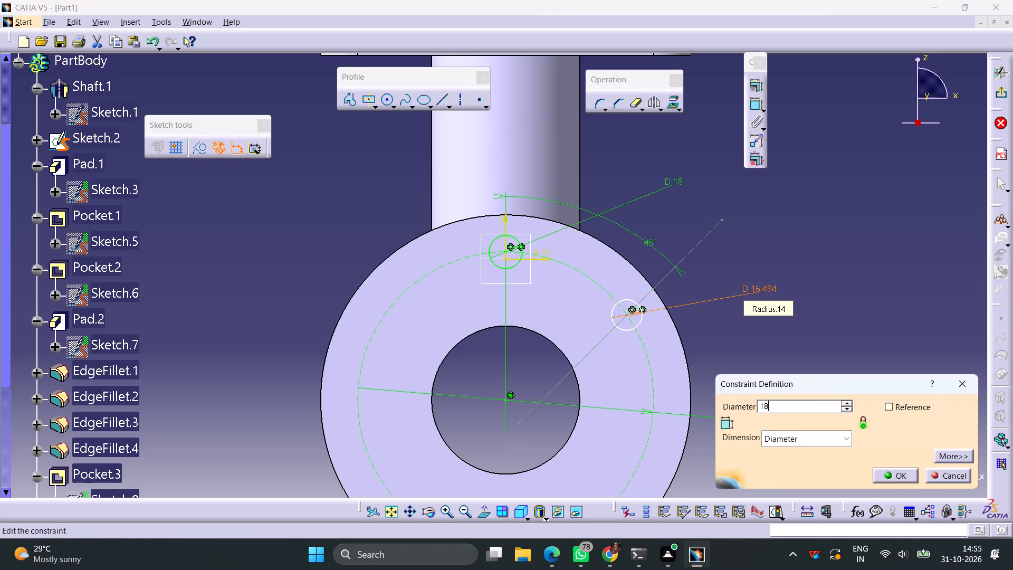
key("Return")
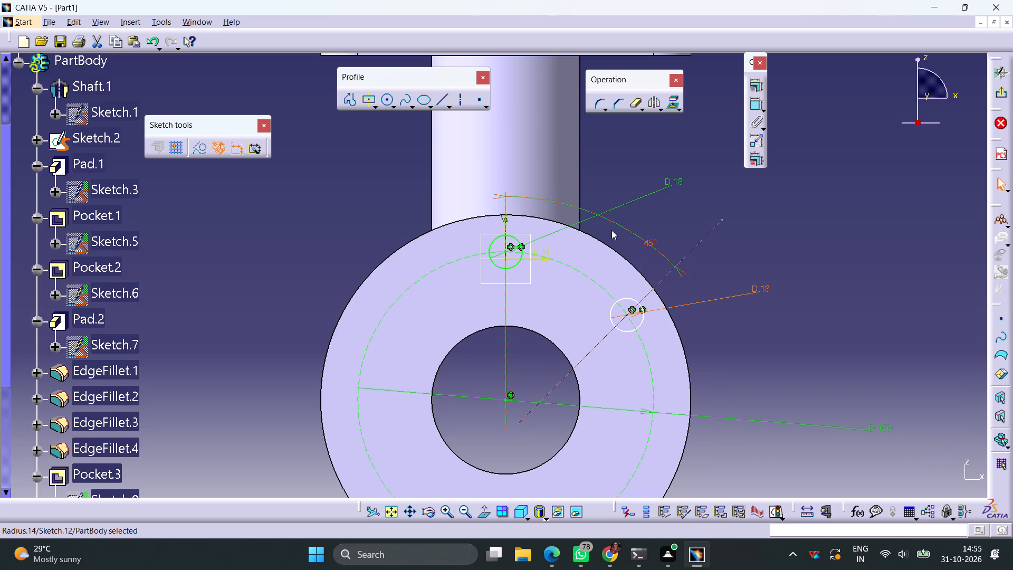
Turn on symmetrical extension for the Line command and switch new sketch geometry to construction elements.
left_click(441, 103)
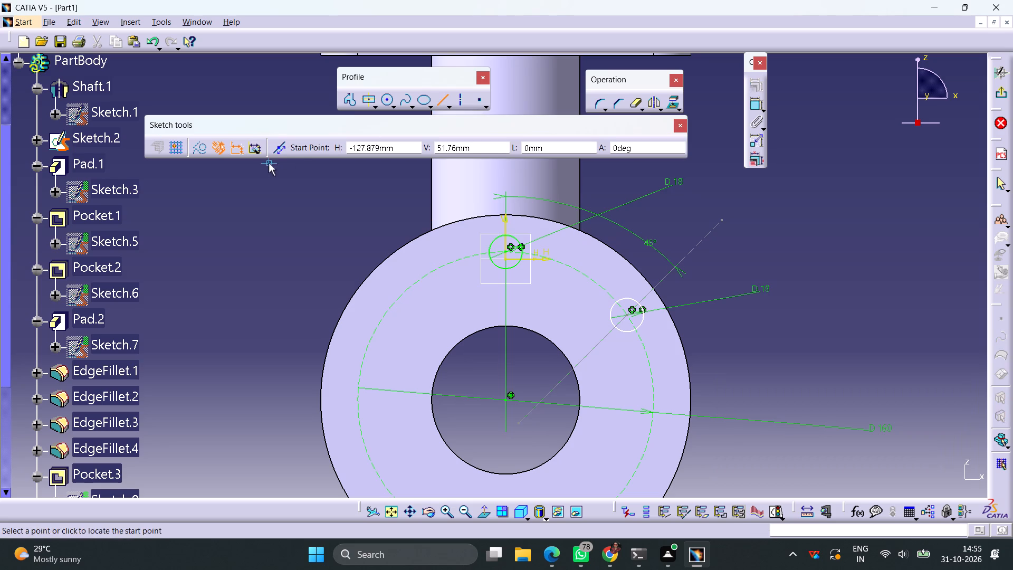
left_click(278, 148)
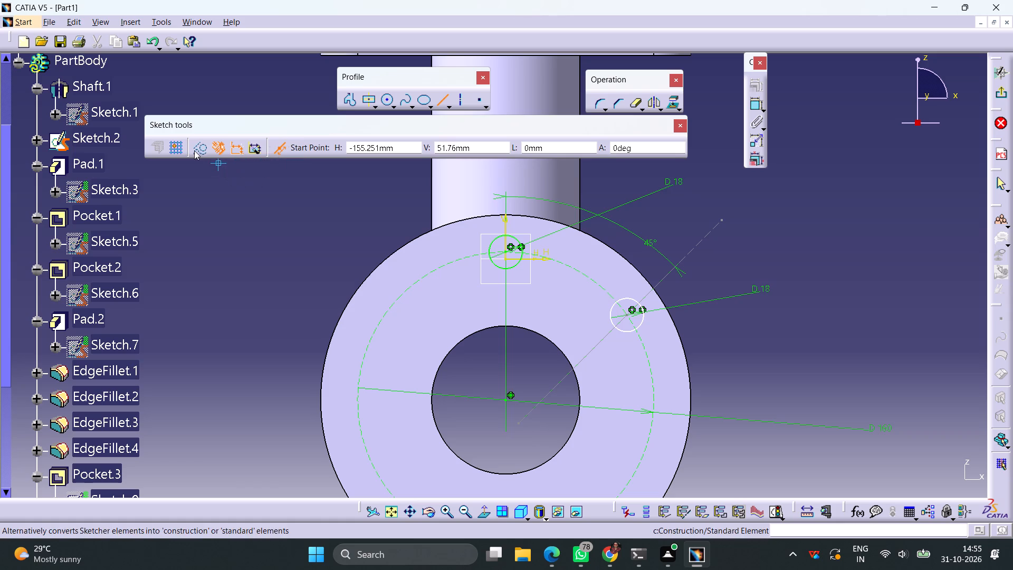
left_click(194, 150)
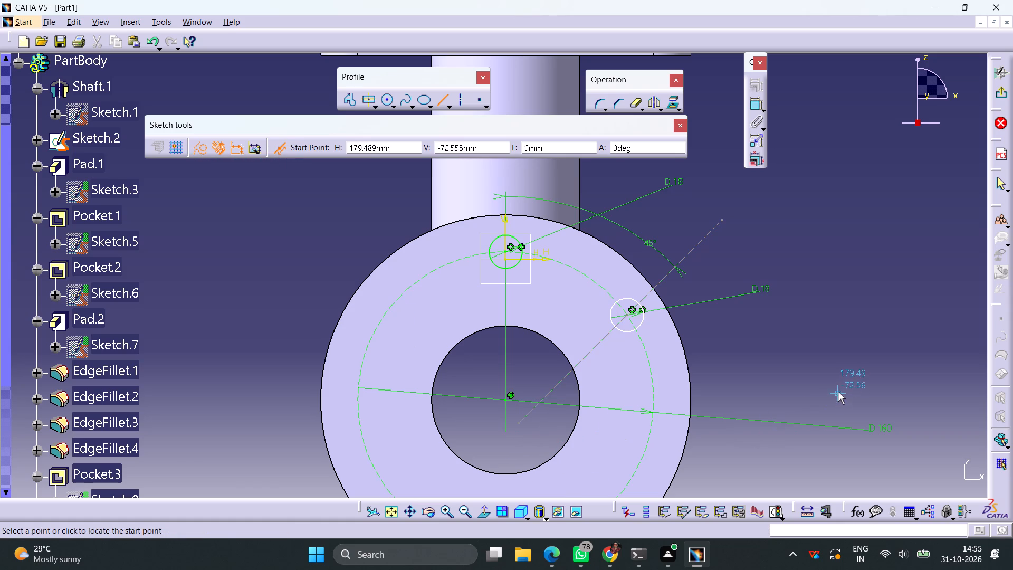
key("Escape")
key("Escape")
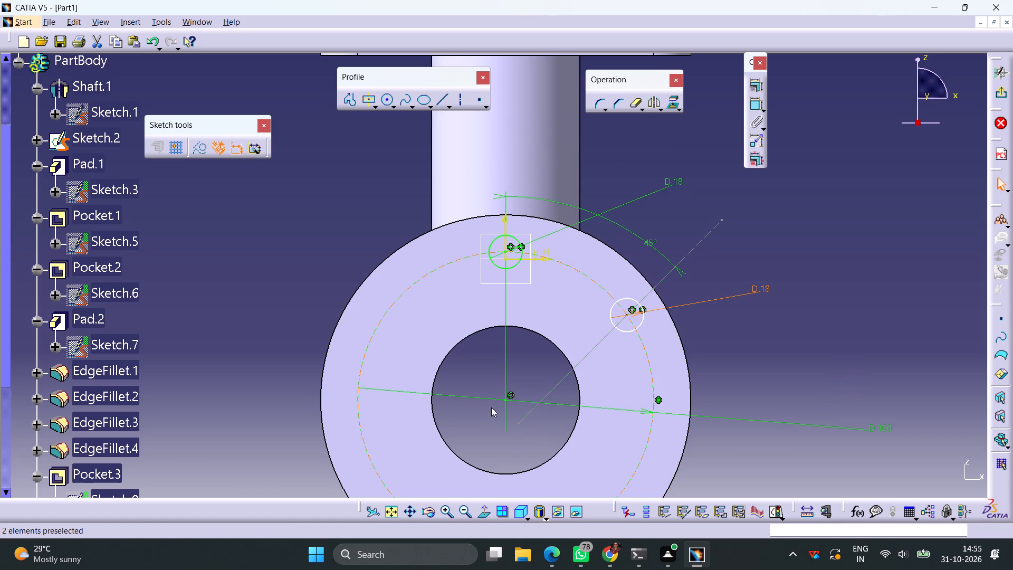
Make the lower endpoint of the 45° construction line coincident with the flange centre.
left_click(521, 425)
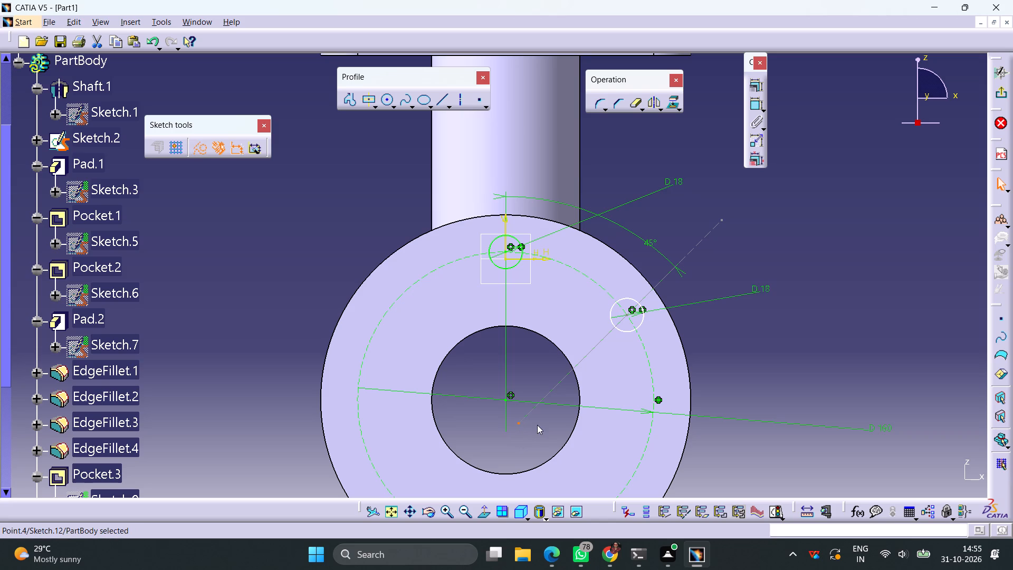
left_click(504, 401, "ctrl")
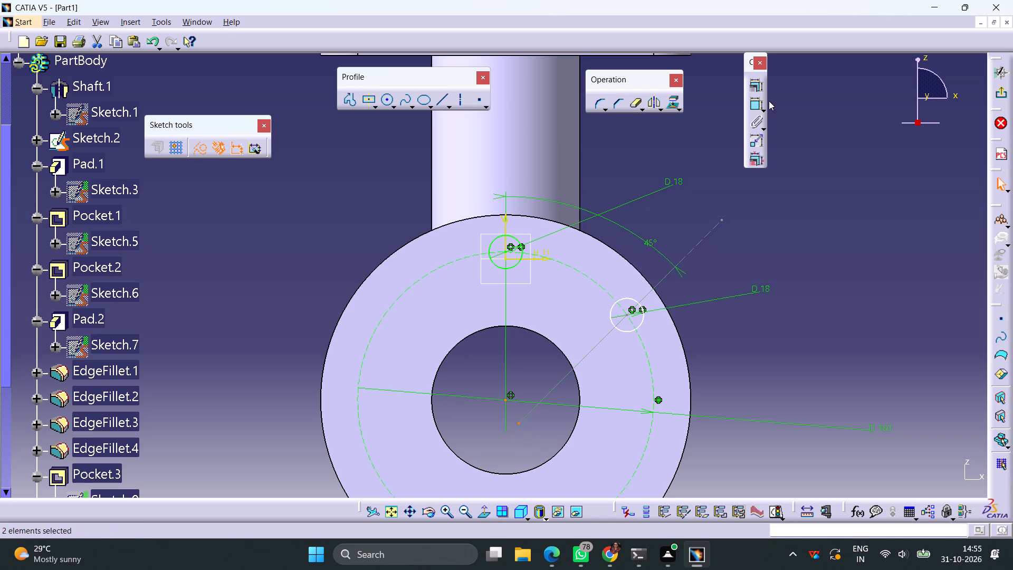
left_click(759, 84)
left_click(936, 296)
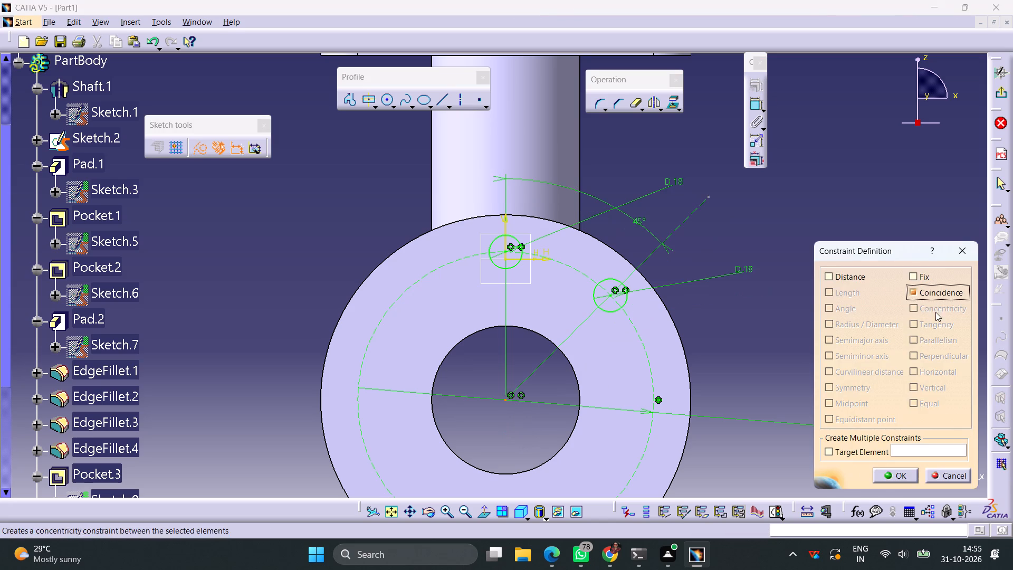
left_click(892, 479)
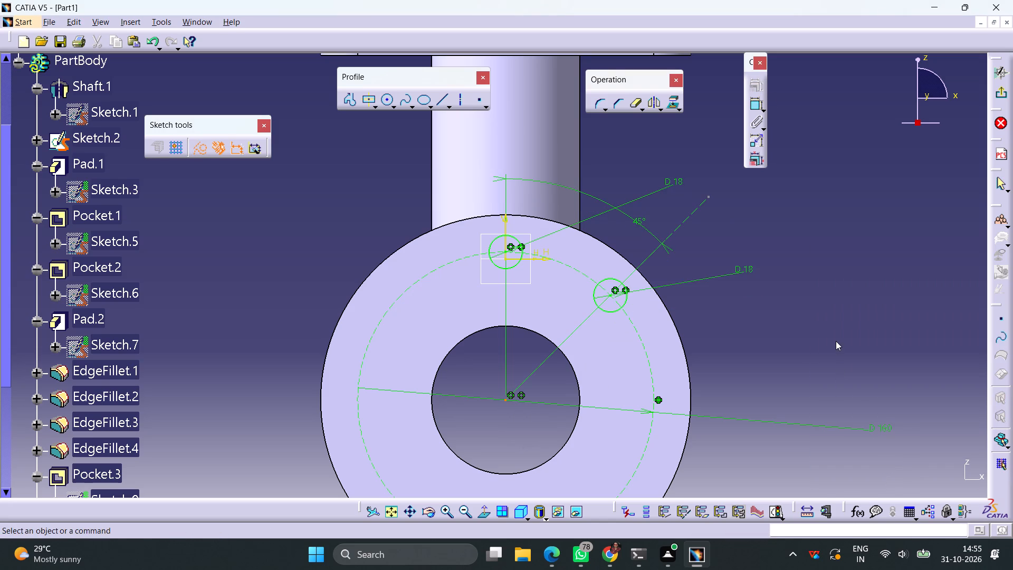
Draw a horizontal construction line about 375 mm long, extended symmetrically from the flange centre beyond both sides of the flange.
middle_click_drag(836, 341, 829, 368, "ctrl")
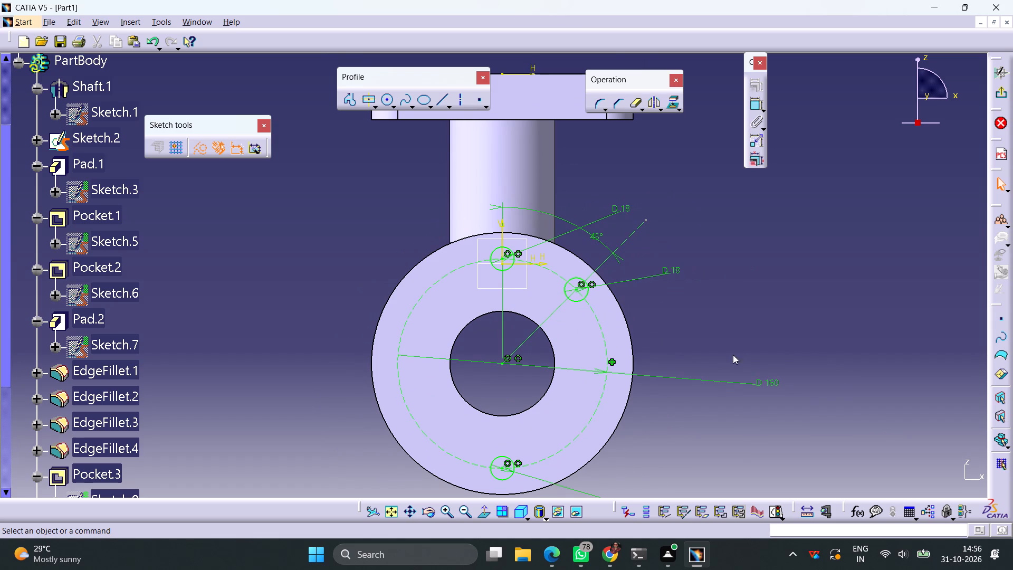
left_click(436, 103)
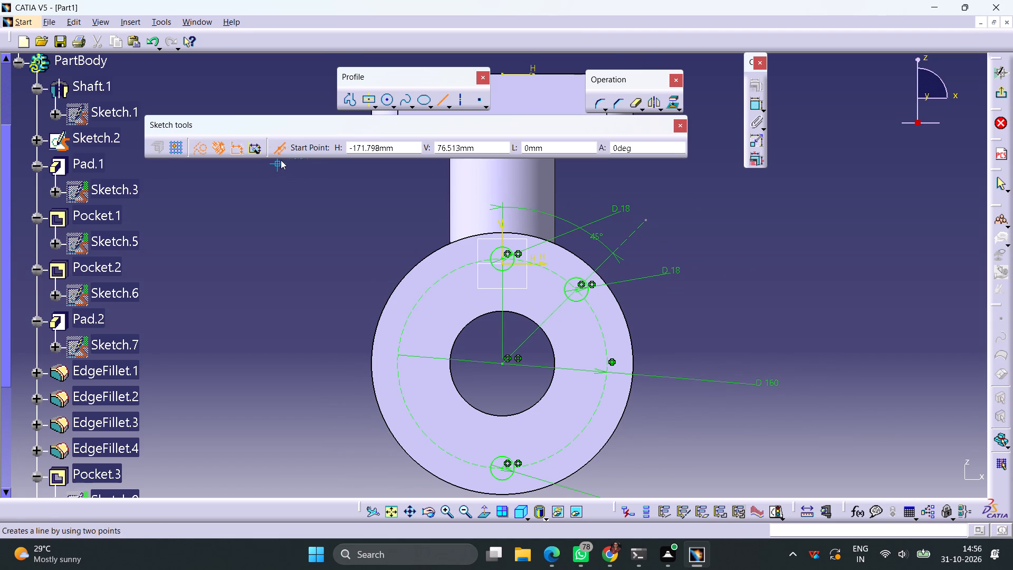
left_click(503, 363)
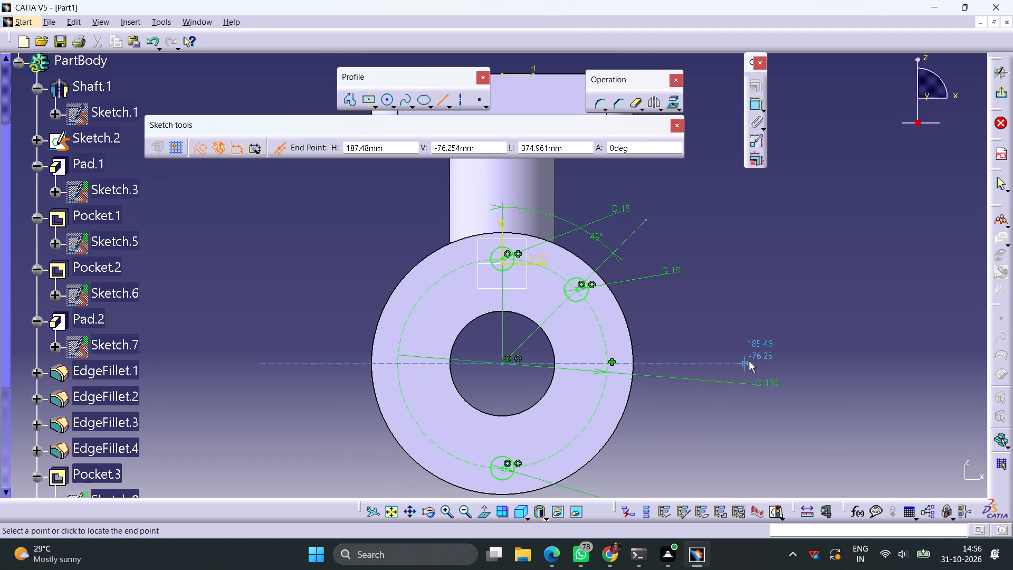
left_click(749, 361)
left_click(781, 306)
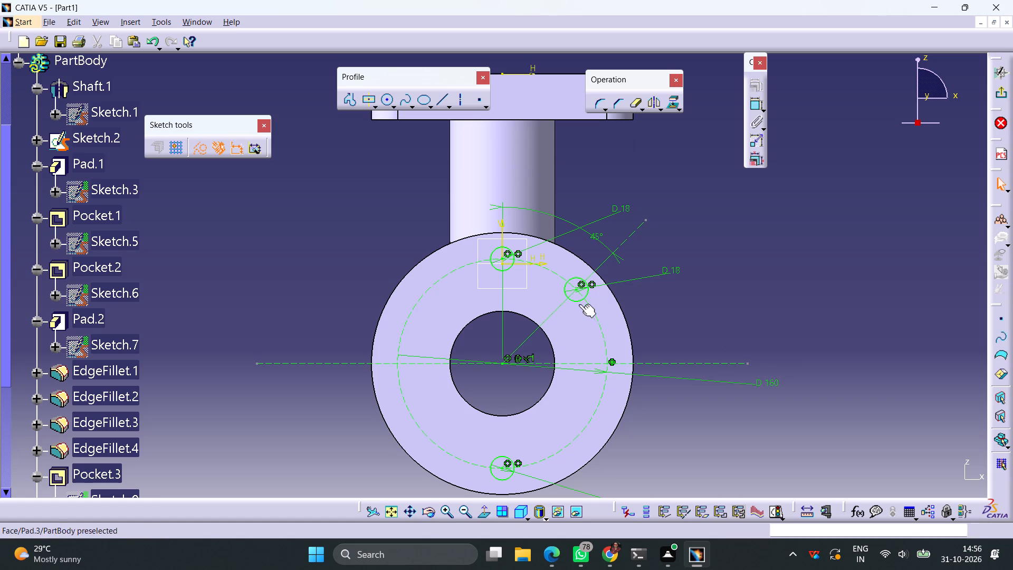
Mirror the 18 mm circle on the 45° line about the horizontal construction line.
left_click(581, 302)
left_click(654, 102)
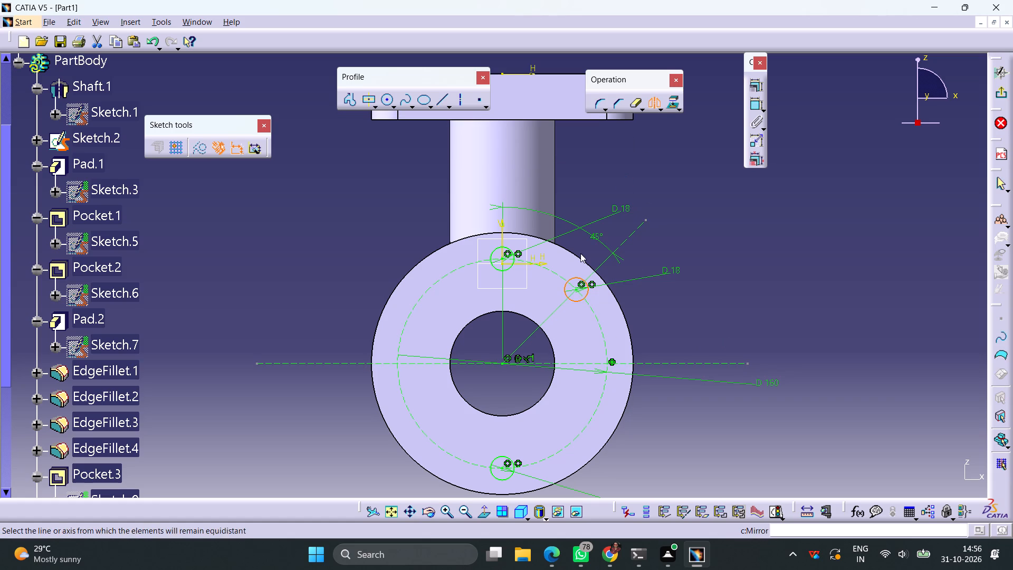
left_click(537, 363)
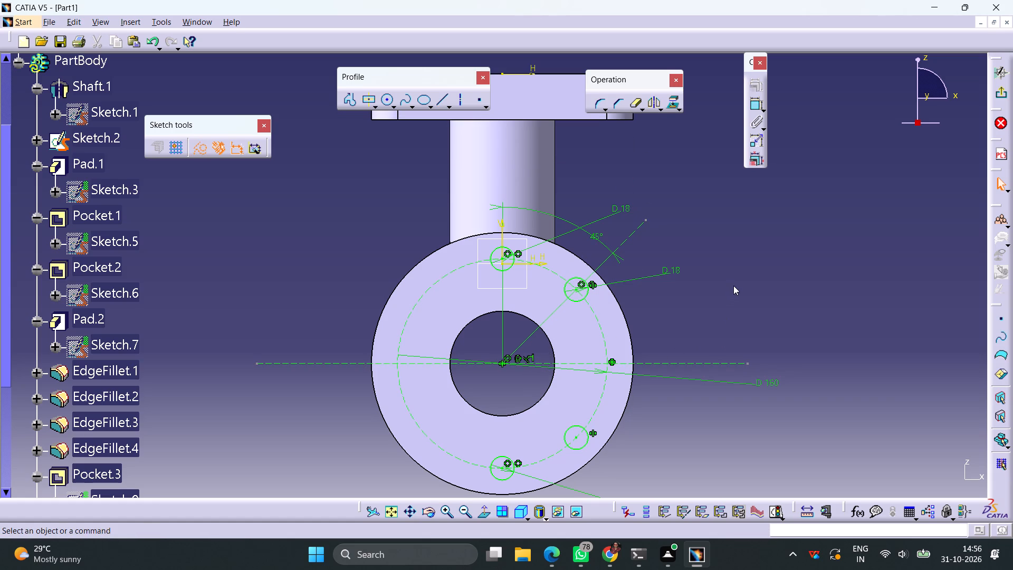
Set the angle between the inclined construction line and the vertical line to 60°.
double_click(595, 240)
type("60")
key("Return")
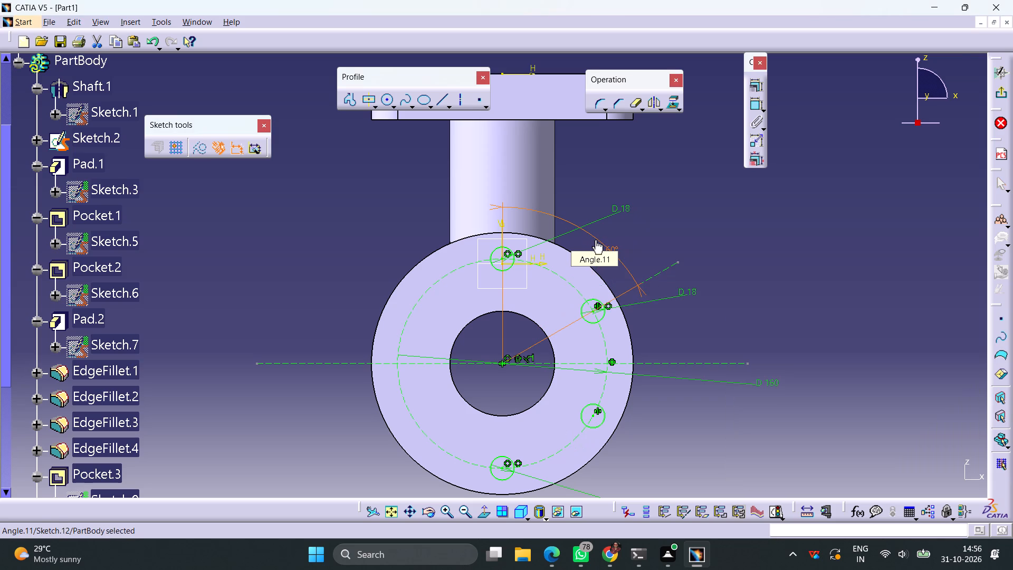
left_click(715, 267)
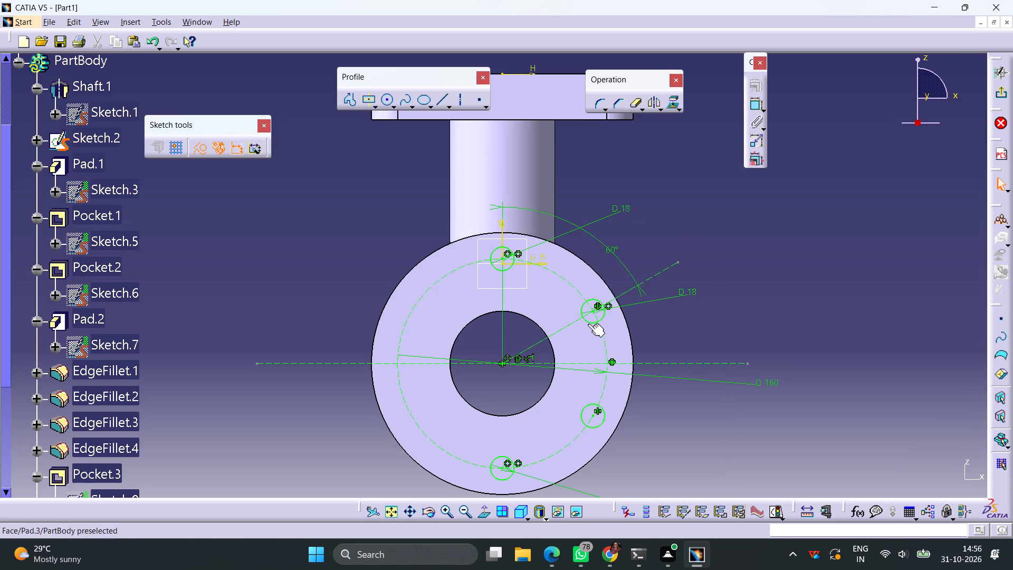
Mirror the 18 mm circle on the inclined line and its lower copy about the vertical line.
left_click(588, 324)
left_click(655, 98)
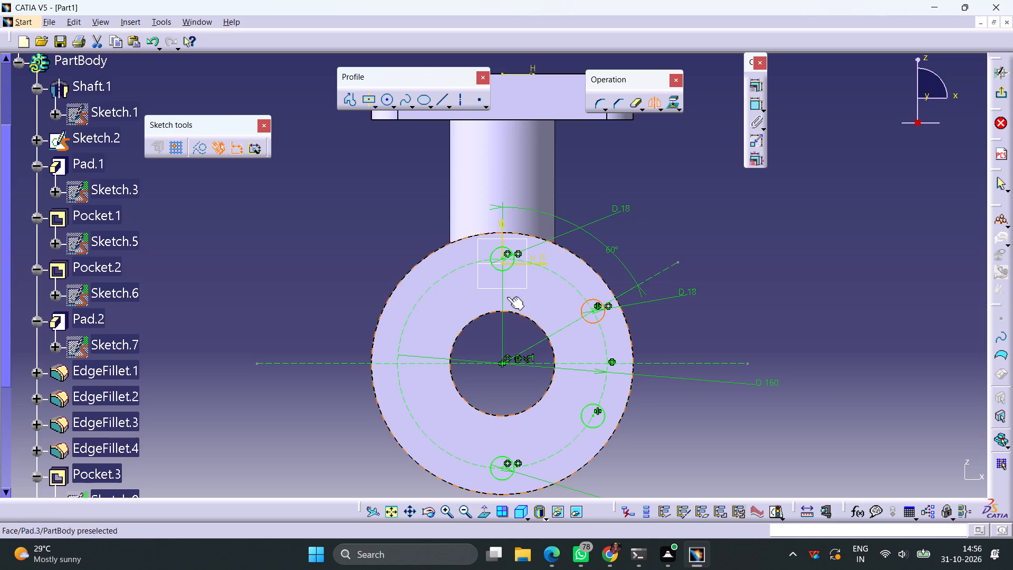
left_click(502, 237)
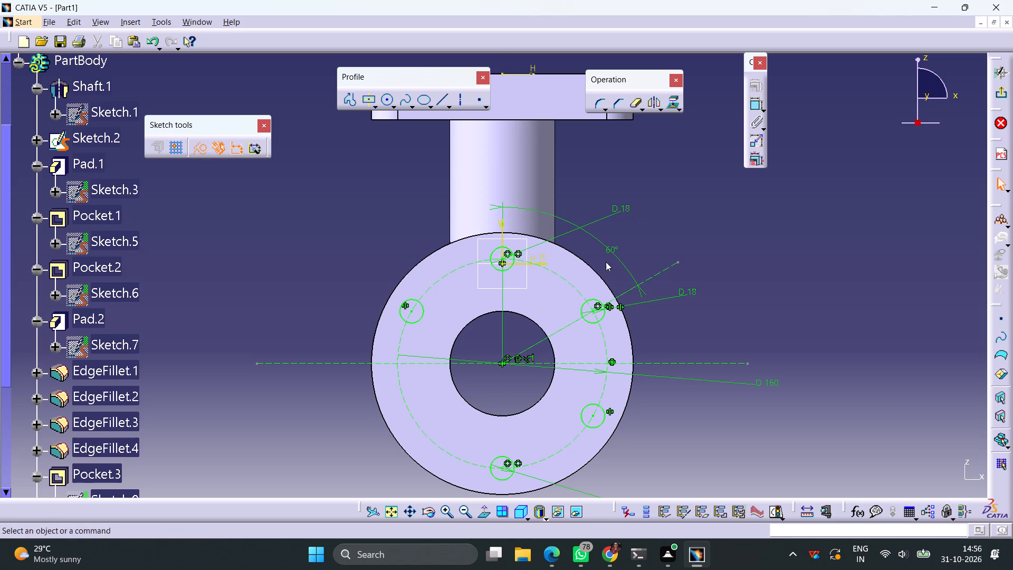
left_click(595, 425)
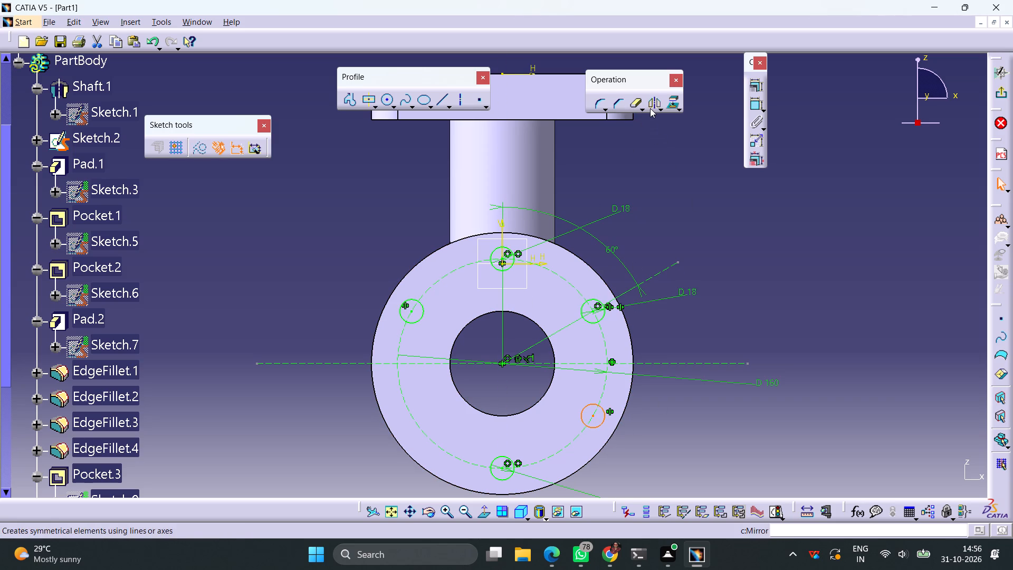
left_click(650, 108)
left_click(501, 236)
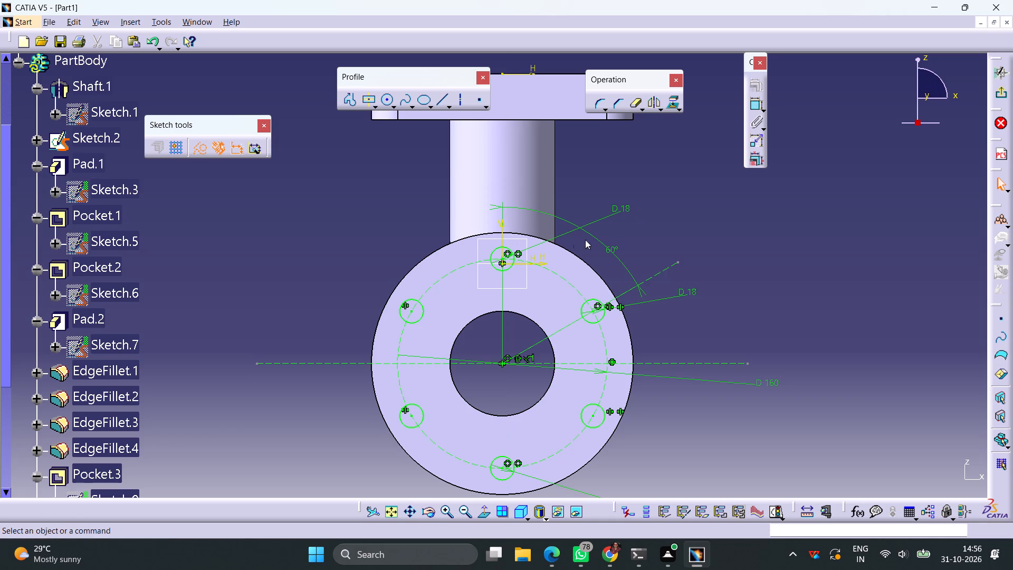
Exit the sketch and pocket the six 18 mm circles through the round flange with the Up to next limit.
left_click(996, 96)
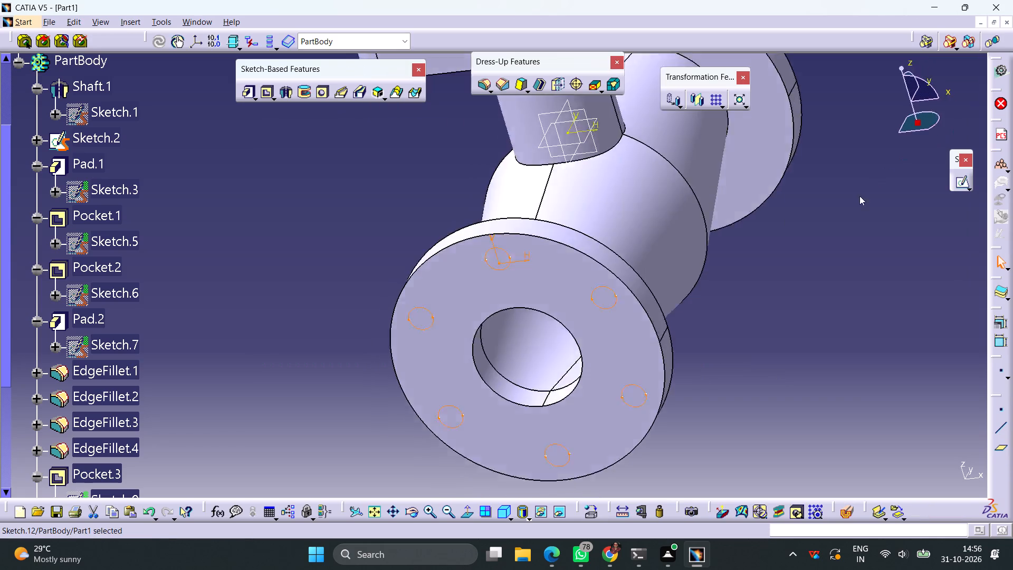
left_click(266, 93)
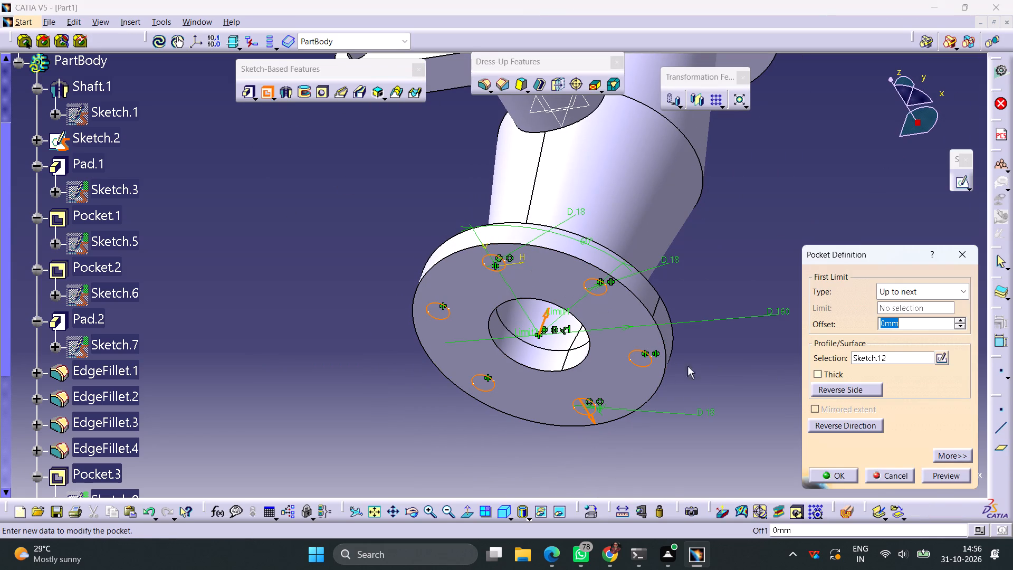
left_click(841, 475)
left_click(798, 374)
Start a sketch on the outer face of the undrilled round flange at the opposite end of the shaft.
middle_click_drag(778, 266, 778, 308, "ctrl")
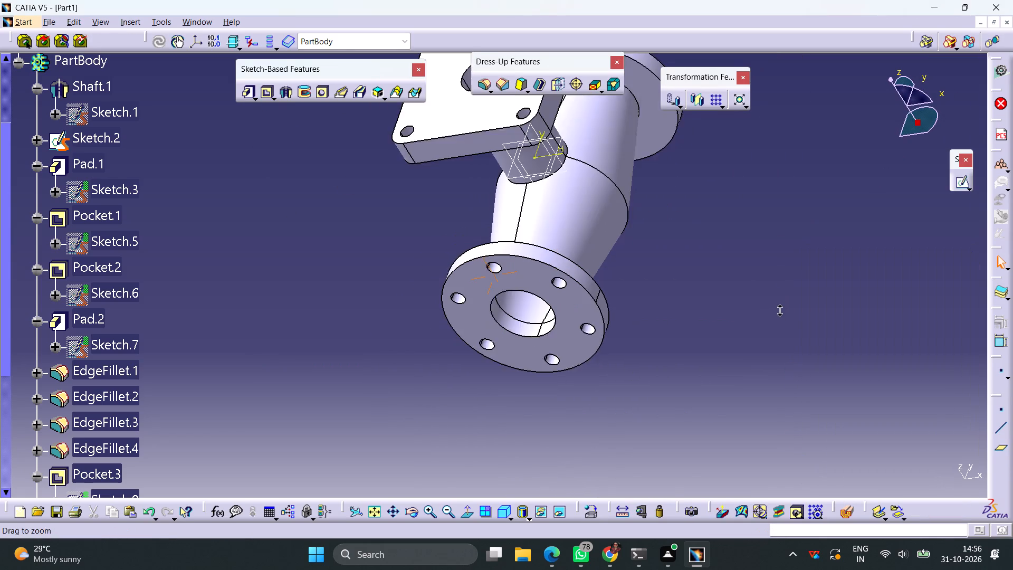
middle_click_drag(778, 308, 763, 355, "ctrl")
middle_click_drag(731, 298, 436, 401)
right_click_drag(731, 298, 436, 401)
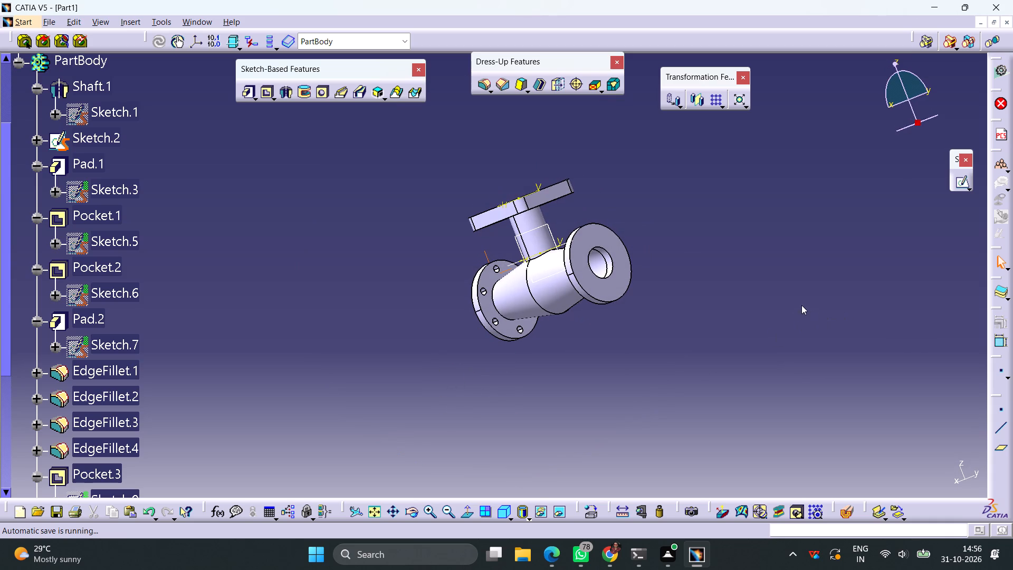
middle_click_drag(763, 274, 645, 341)
right_click_drag(763, 274, 645, 341)
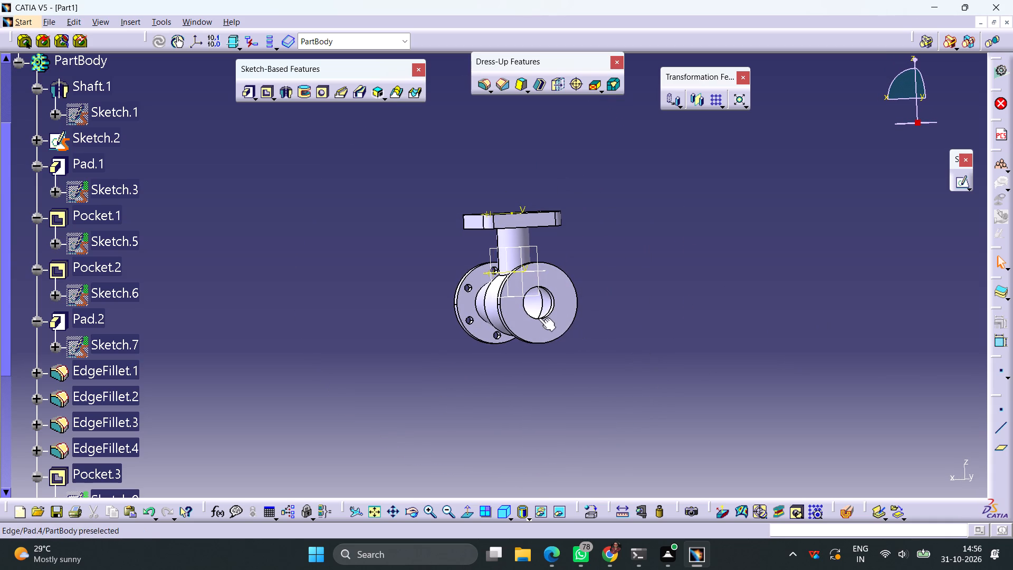
left_click(561, 325)
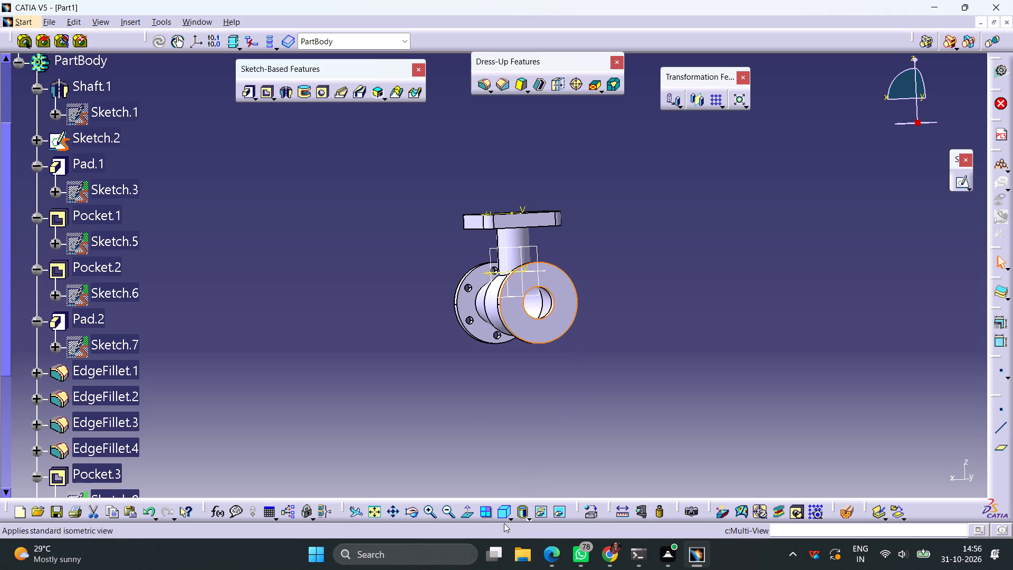
left_click(959, 183)
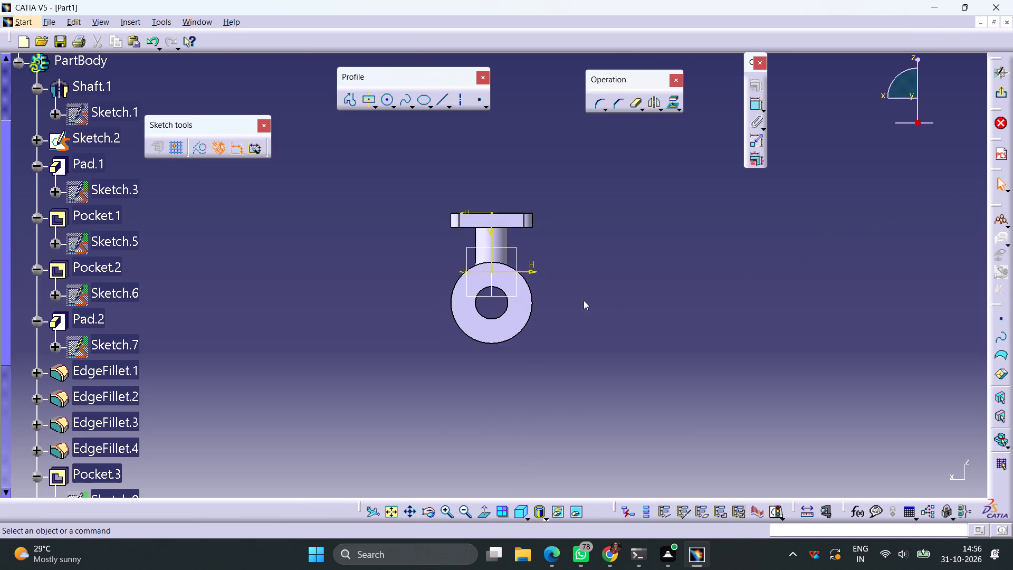
Draw a construction circle about 118 mm in diameter at the flange centre and make it concentric with the flange's outer edge.
middle_click_drag(549, 315, 583, 227, "ctrl")
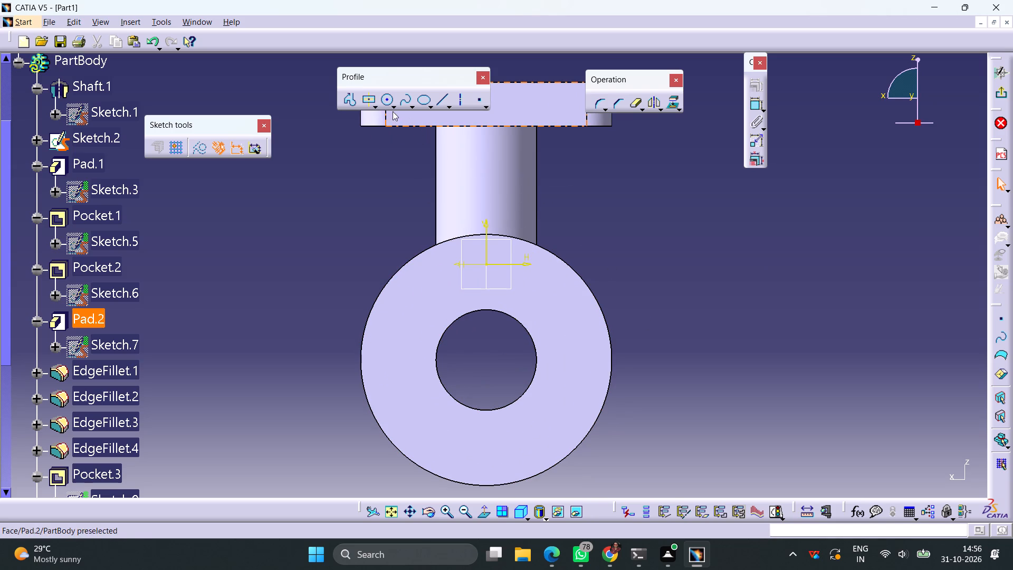
left_click(384, 101)
left_click(201, 150)
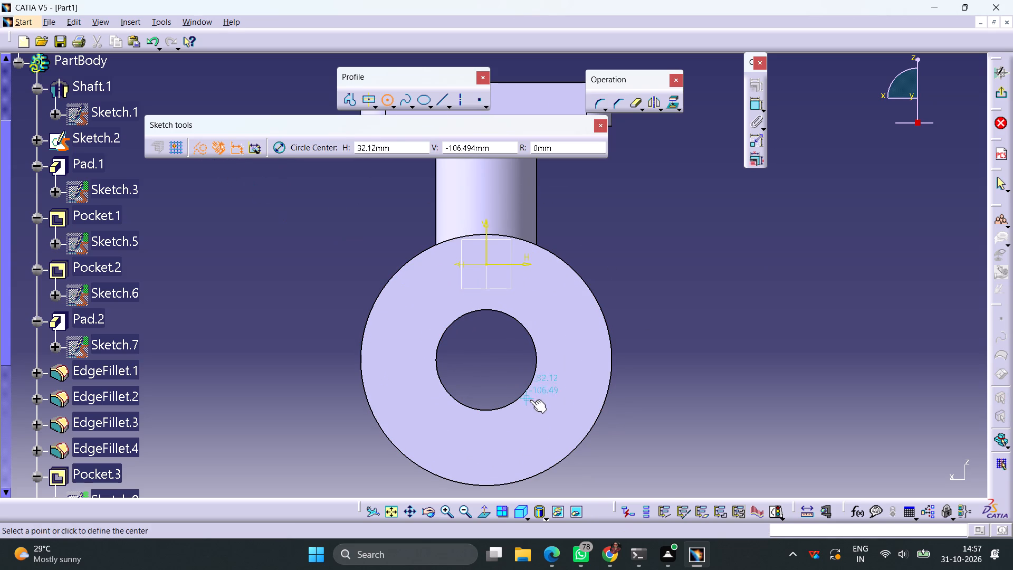
left_click(489, 360)
left_click(558, 340)
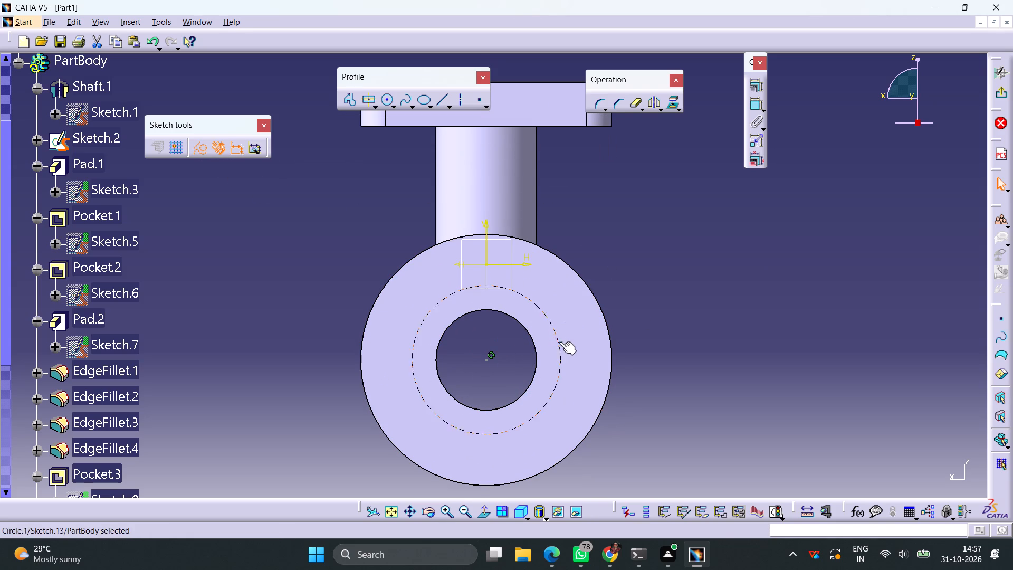
left_click(602, 312, "ctrl")
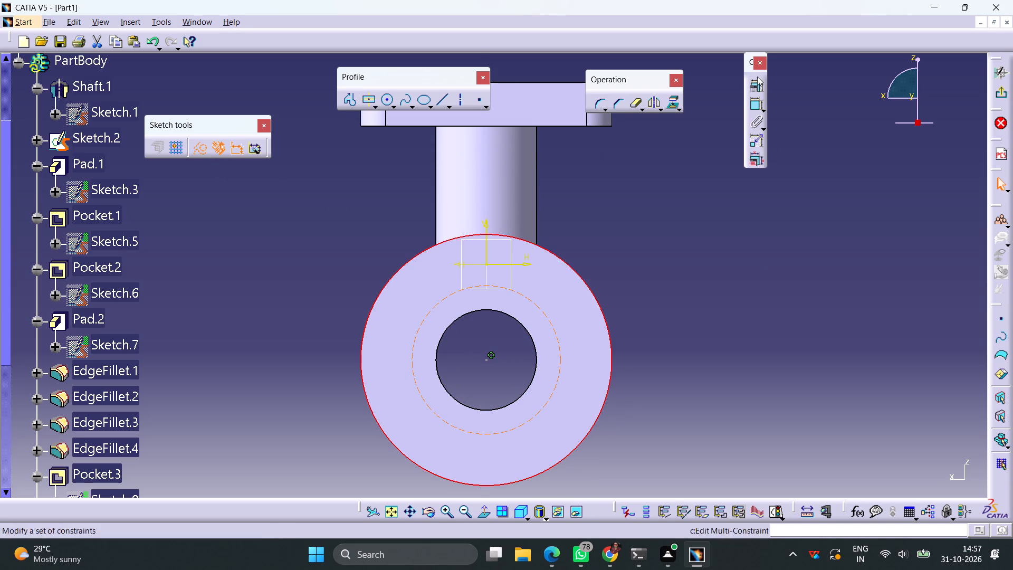
left_click(755, 84)
left_click(920, 306)
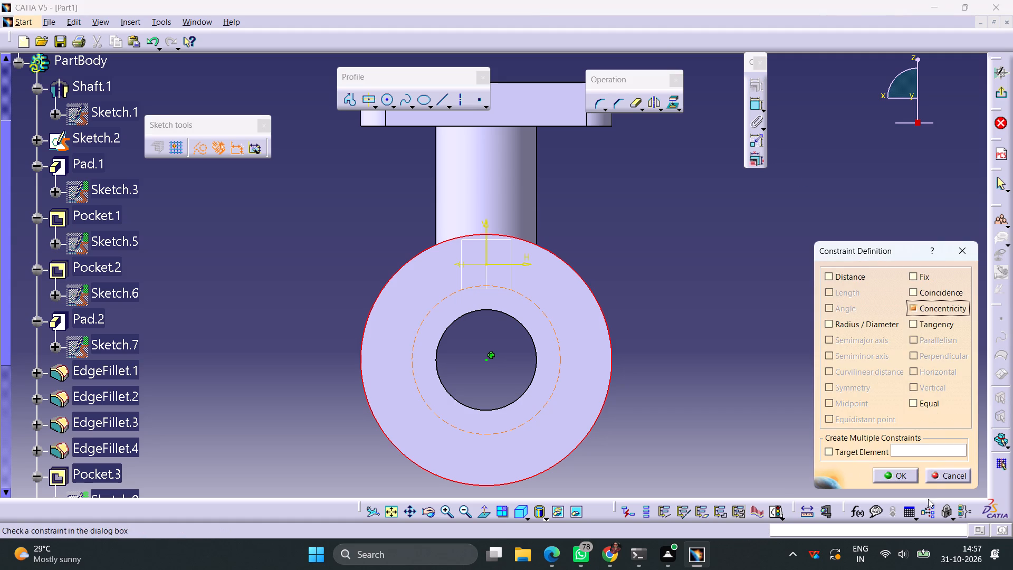
left_click(903, 474)
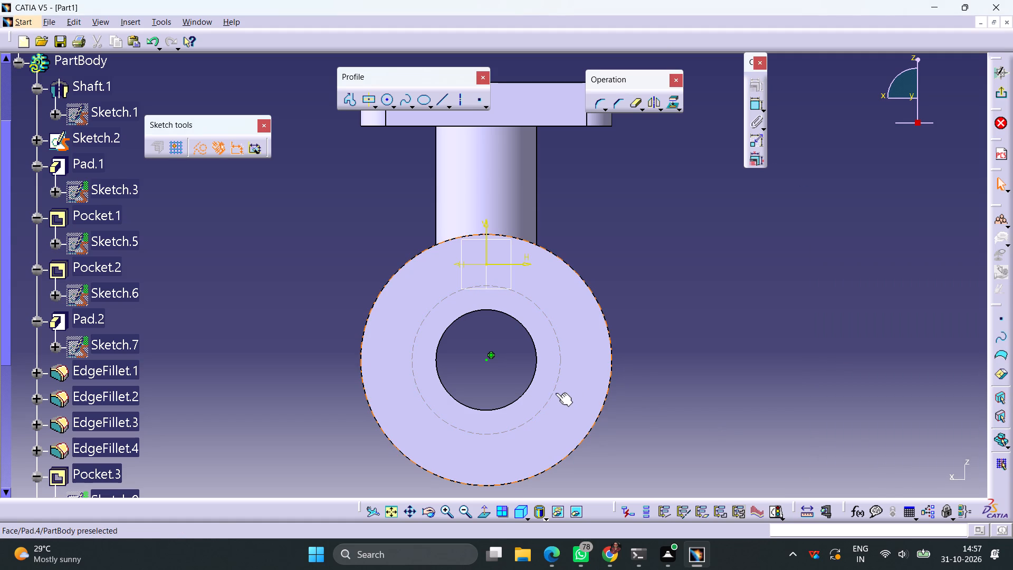
Dimension the construction circle on the flange face and set its diameter to 160 mm.
left_click(556, 391)
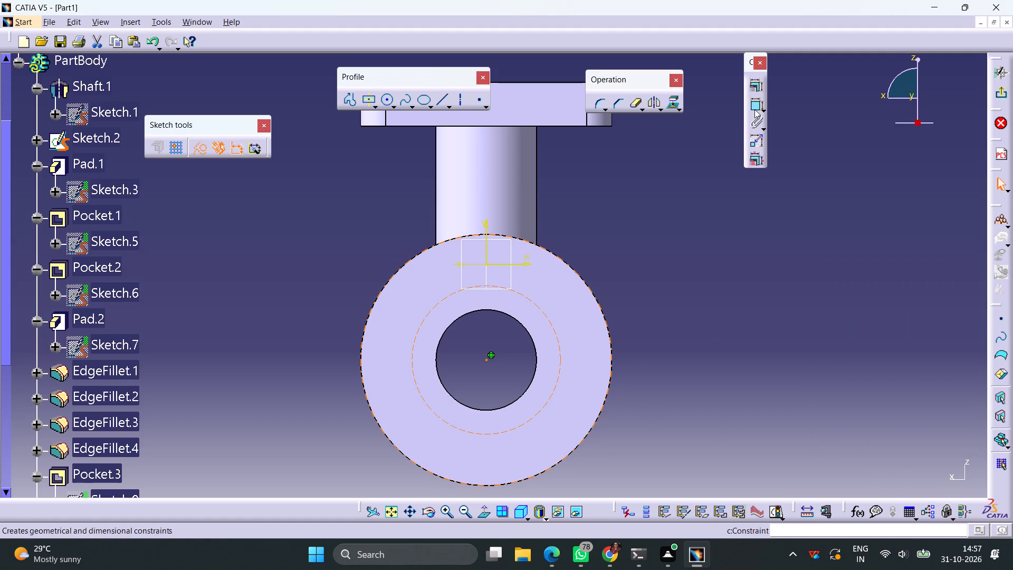
left_click(754, 106)
left_click(686, 313)
double_click(695, 313)
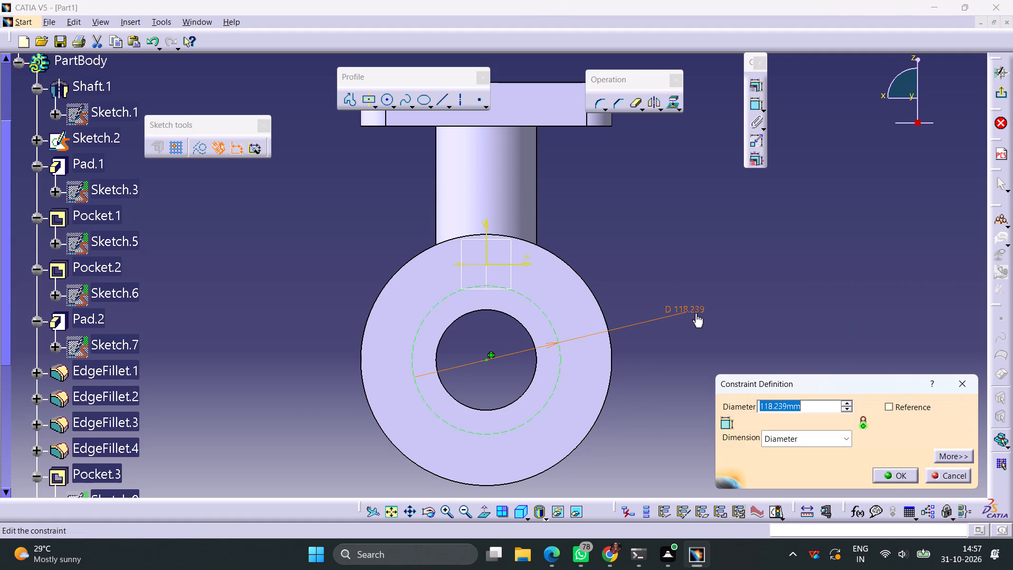
type("160")
key("Return")
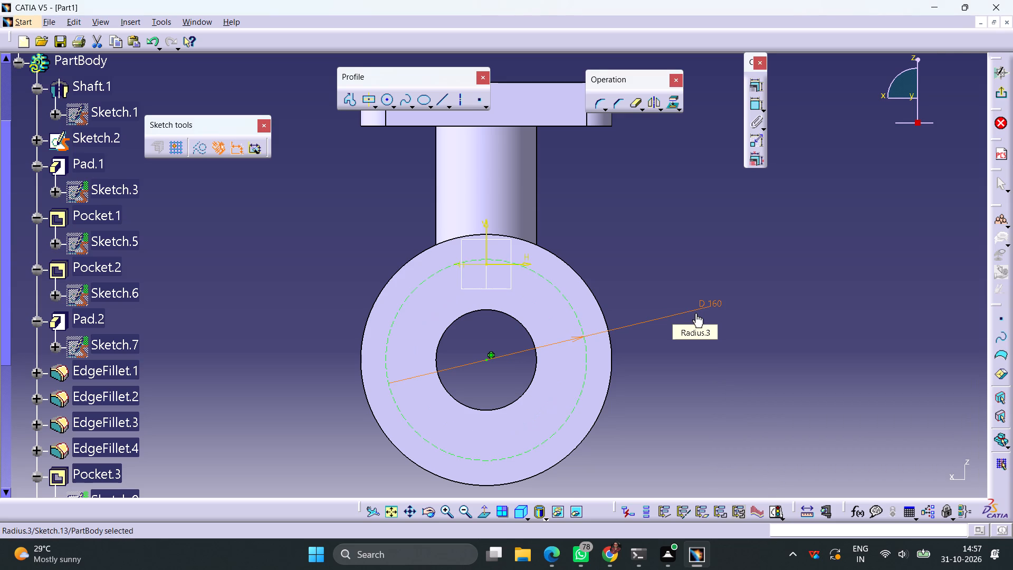
left_click(680, 247)
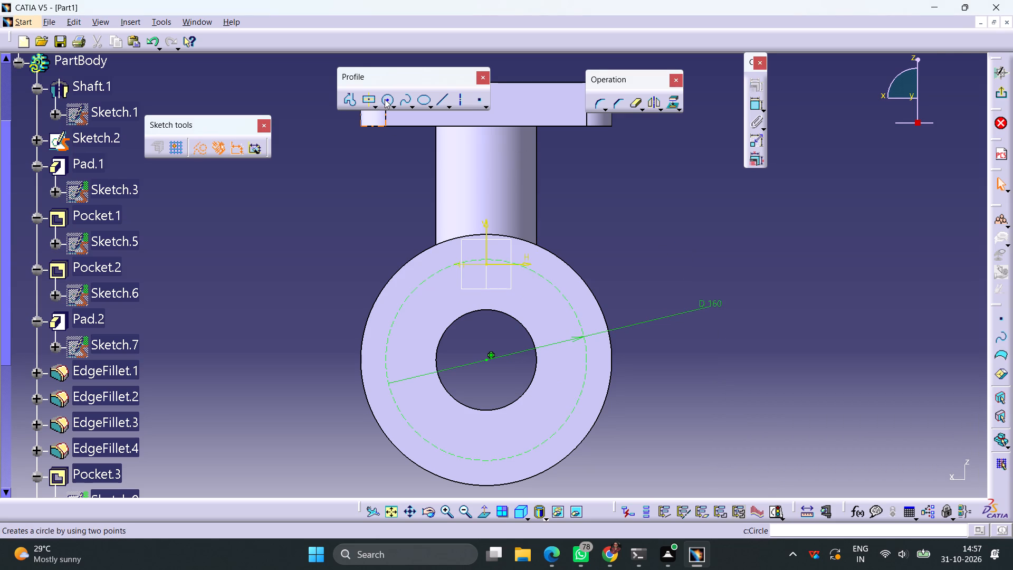
Draw a standard 18 mm diameter circle where the 160 mm construction circle crosses the vertical axis nearest the branch.
left_click(385, 99)
left_click(202, 150)
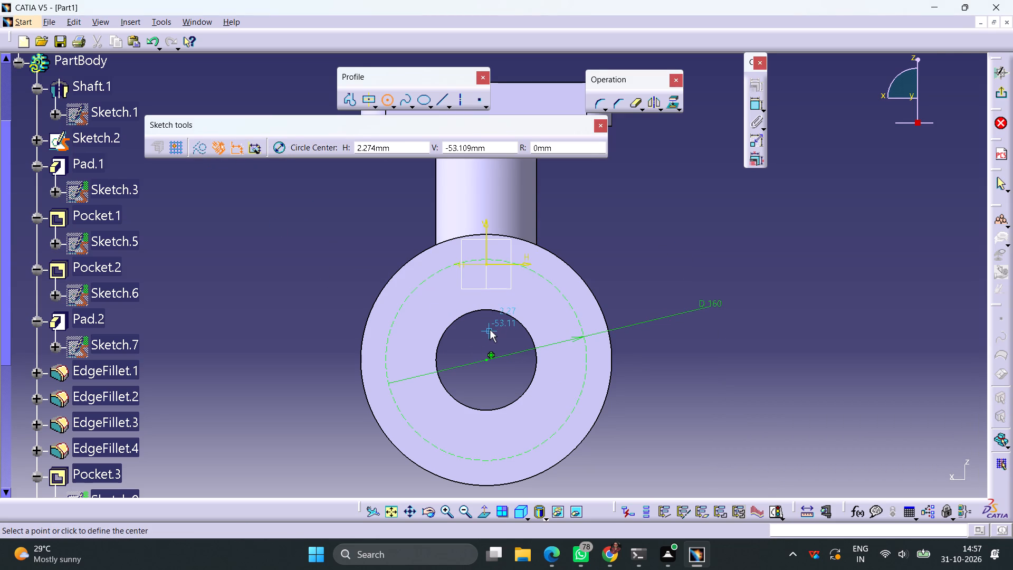
left_click(485, 258)
left_click(502, 254)
left_click(757, 103)
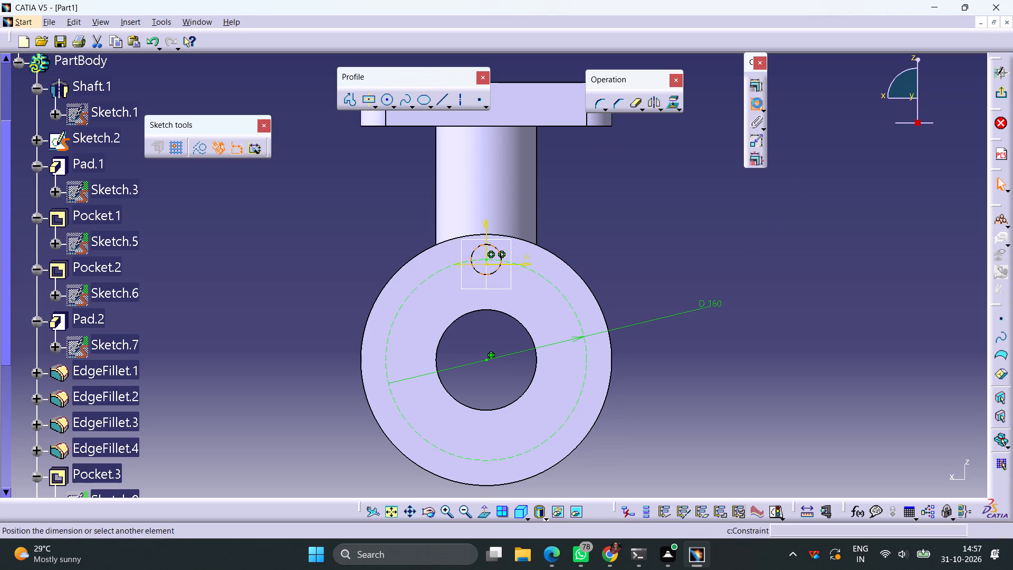
left_click(648, 193)
double_click(657, 190)
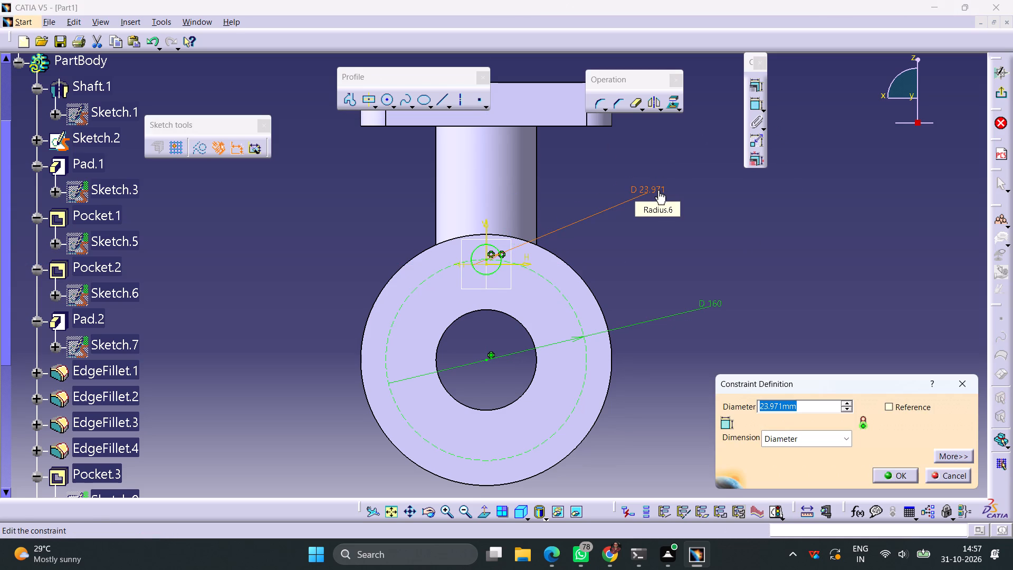
type("18")
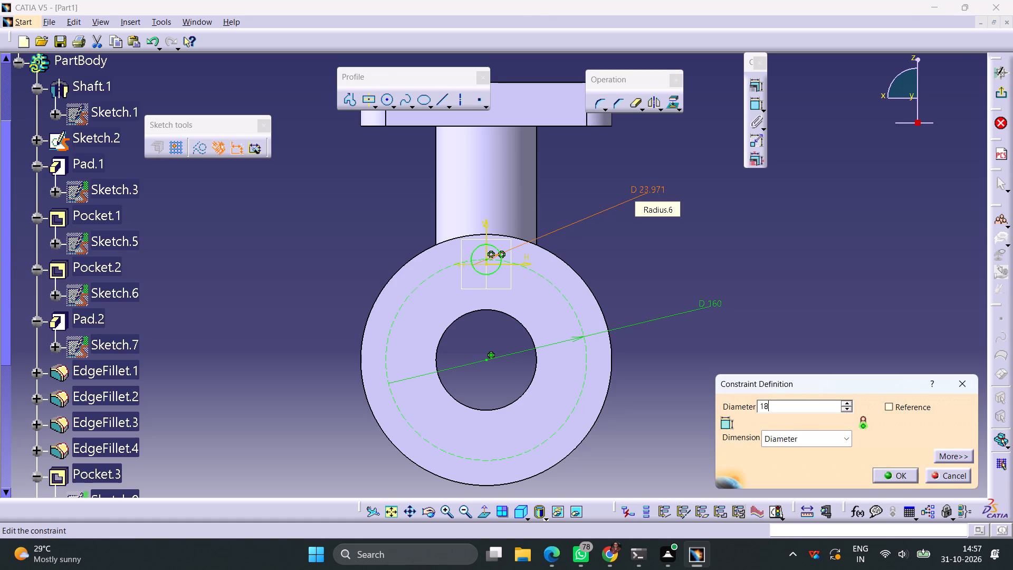
key("Return")
left_click(685, 244)
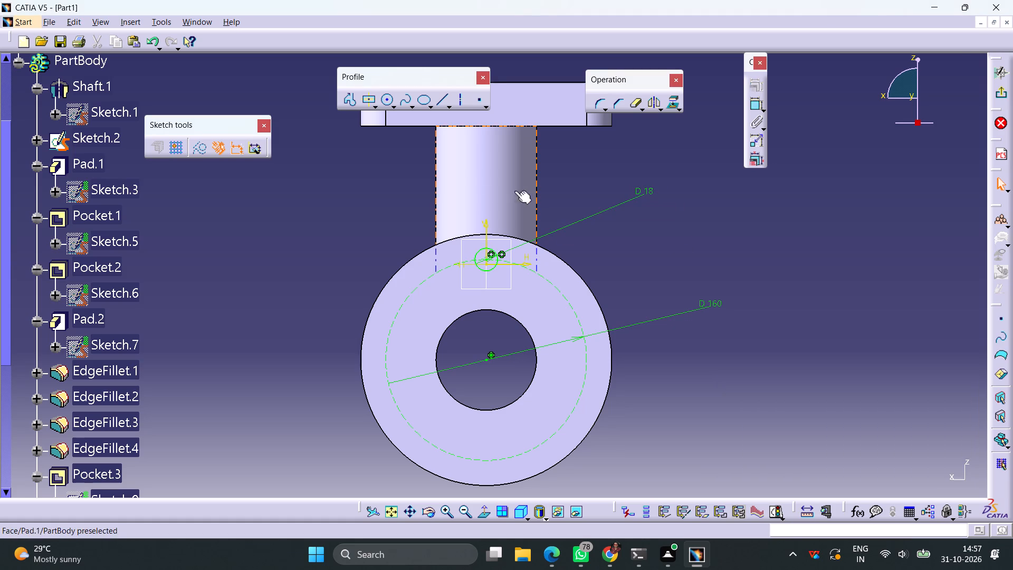
Draw an 18 mm diameter circle at the lowest point of the 160 mm construction circle, on the vertical axis.
left_click(389, 101)
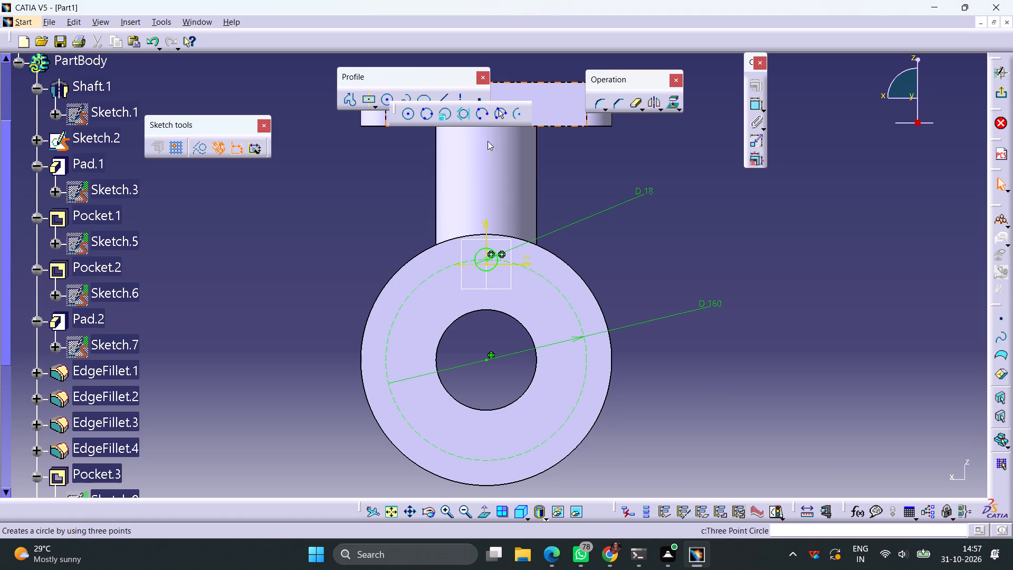
middle_click_drag(665, 258, 668, 147)
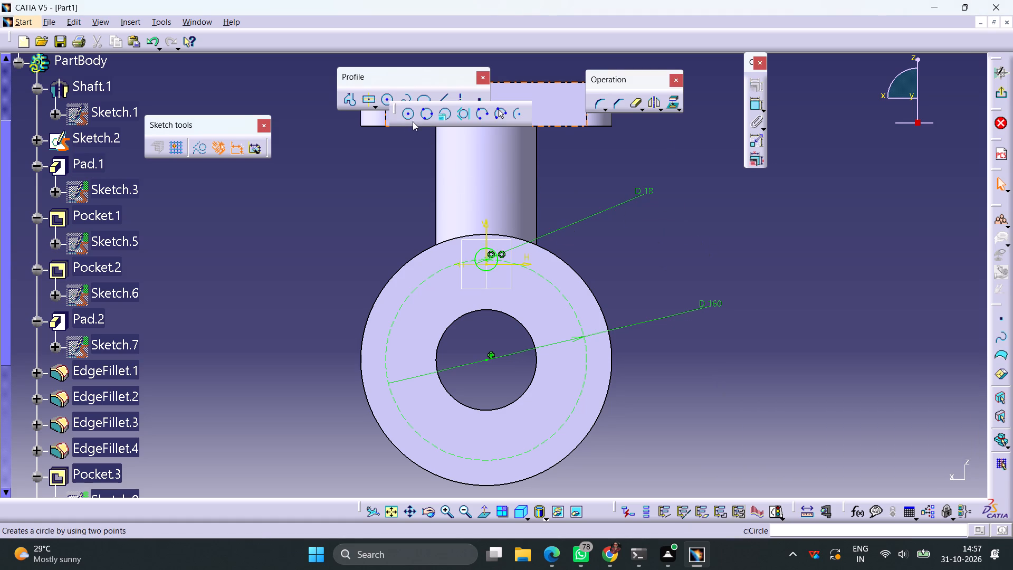
left_click(409, 116)
middle_click_drag(657, 270, 660, 145)
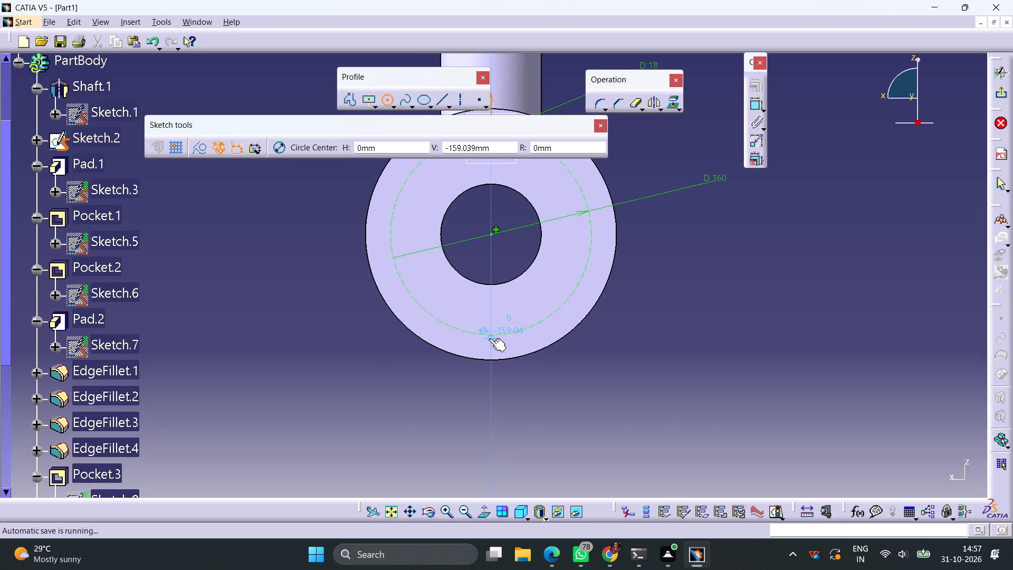
left_click(490, 334)
left_click(495, 330)
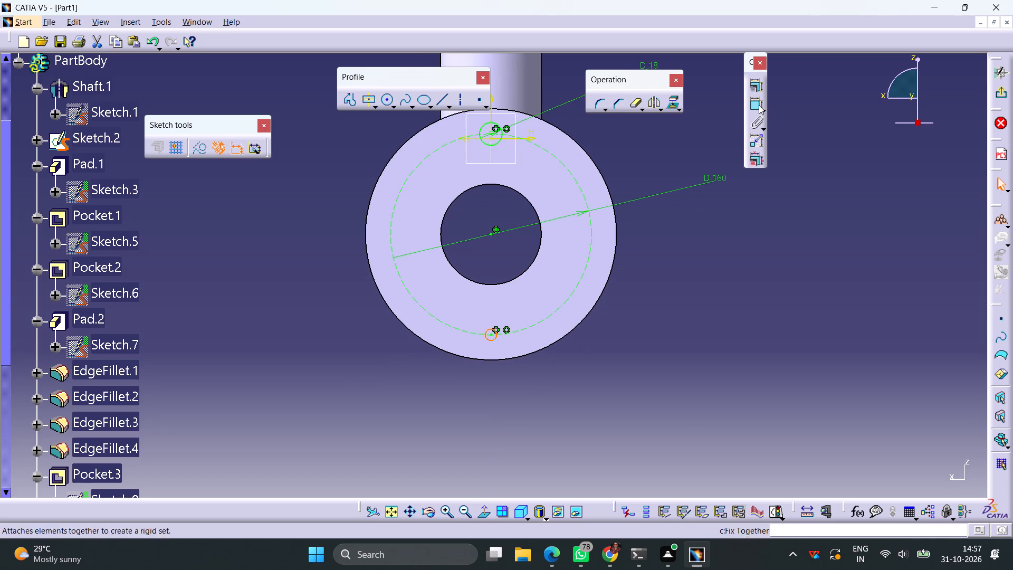
left_click(749, 105)
left_click(666, 331)
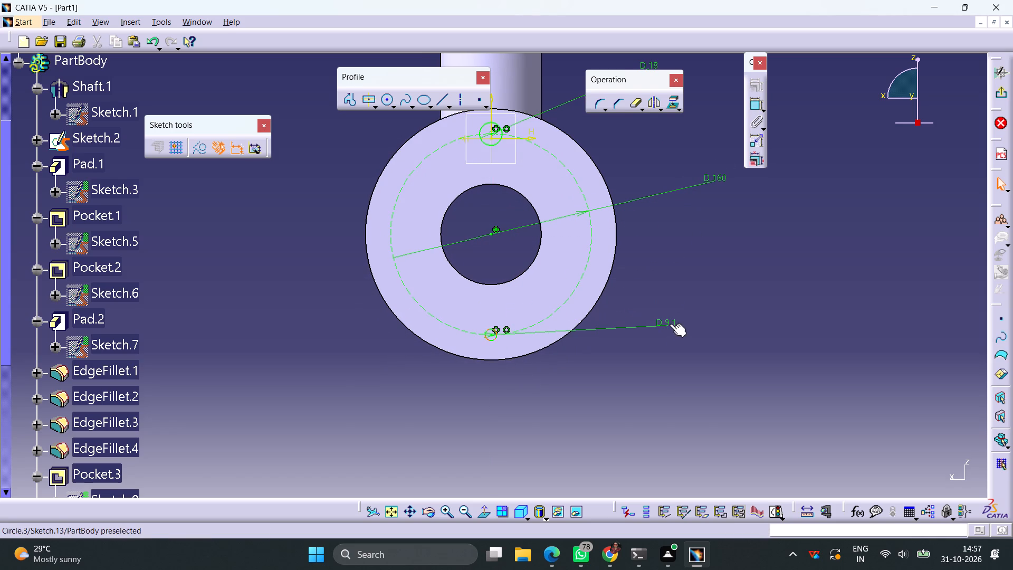
double_click(670, 324)
type("18")
key("Return")
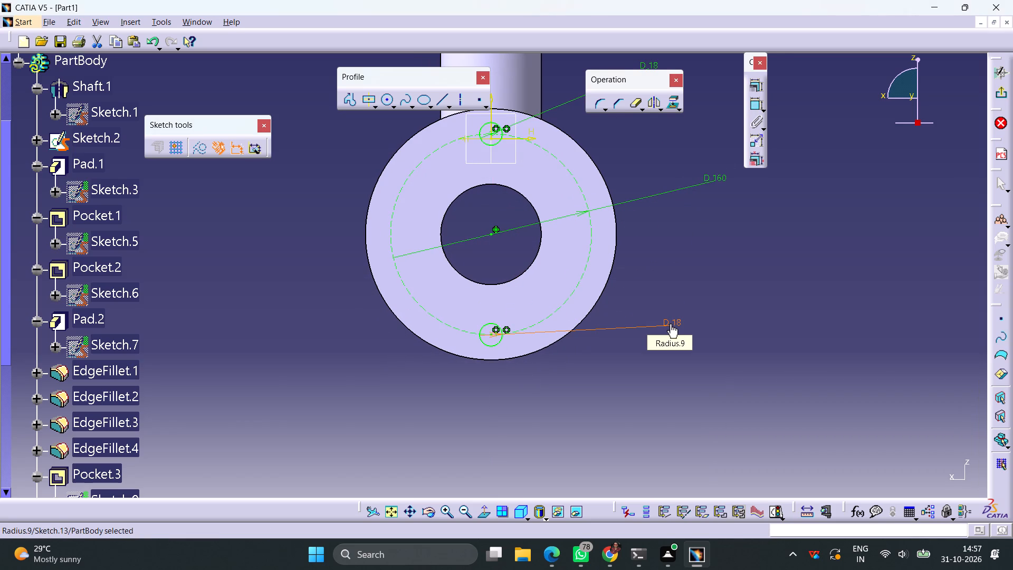
Draw a horizontal construction line about 291 mm long, extending symmetrically through the flange centre.
left_click(439, 101)
left_click(197, 147)
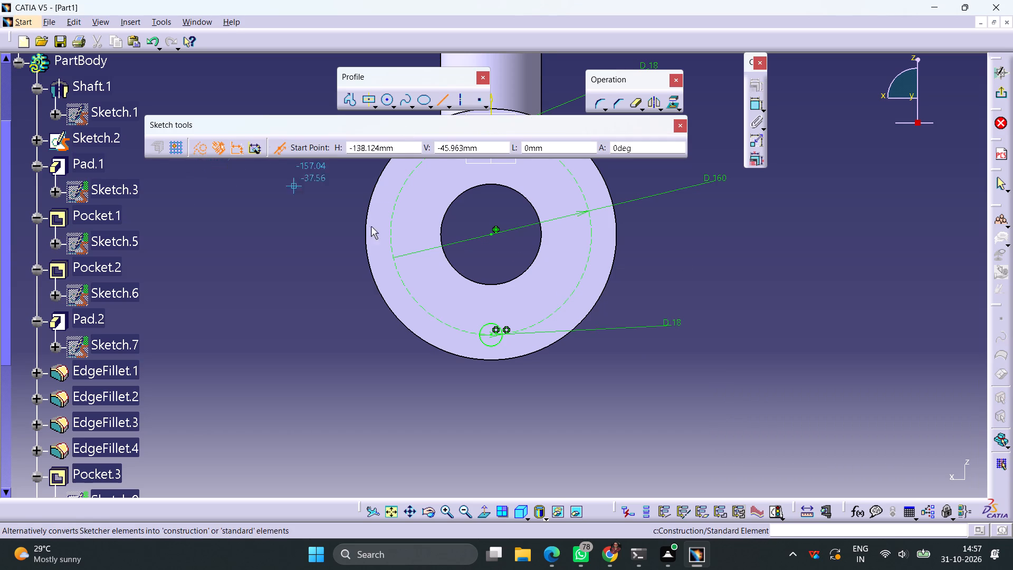
middle_click_drag(735, 268, 737, 312)
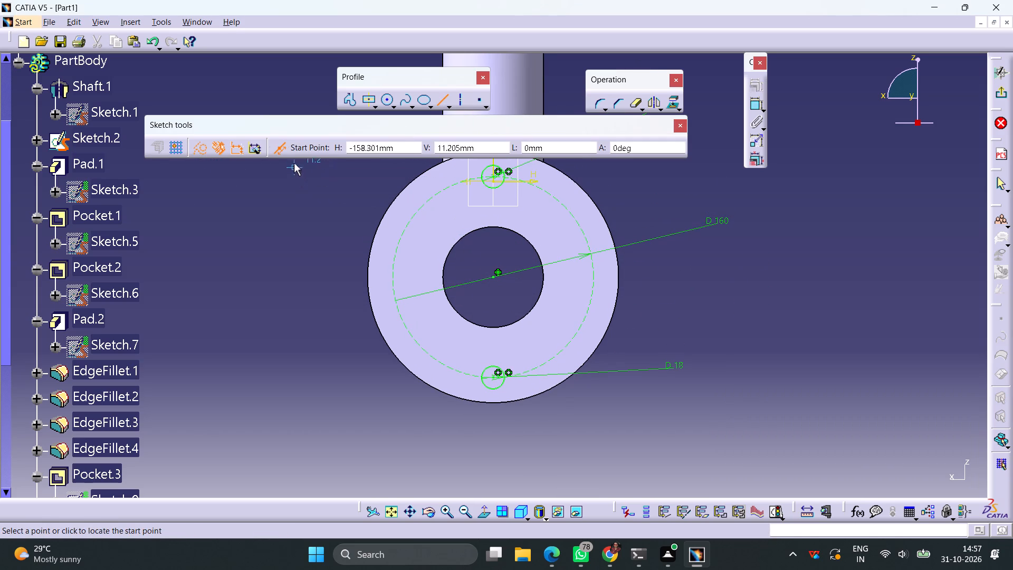
left_click(493, 279)
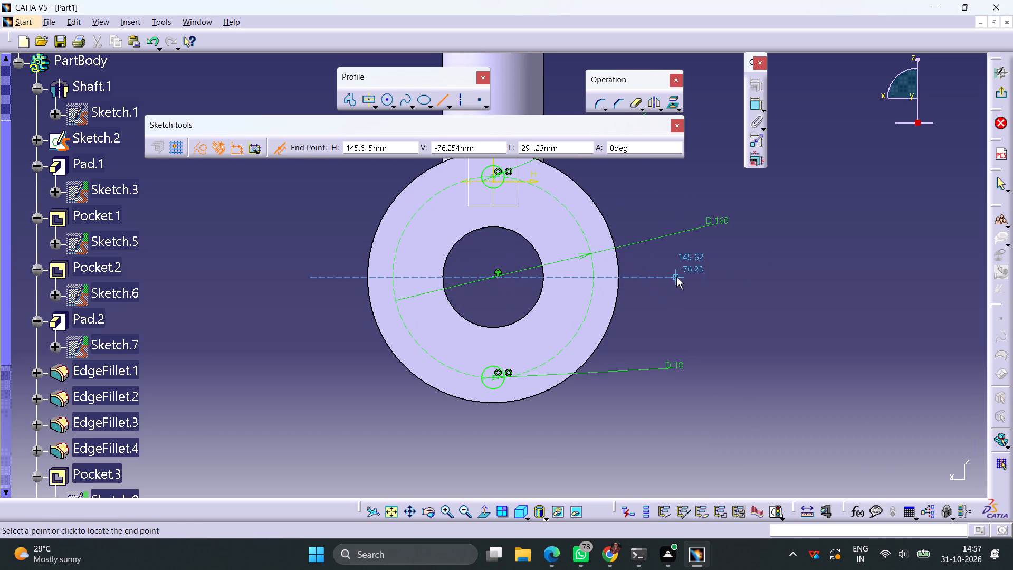
left_click(676, 277)
Draw an inclined construction line about 132 mm long from the flange centre up past its outer edge, without symmetrical extension.
left_click(443, 97)
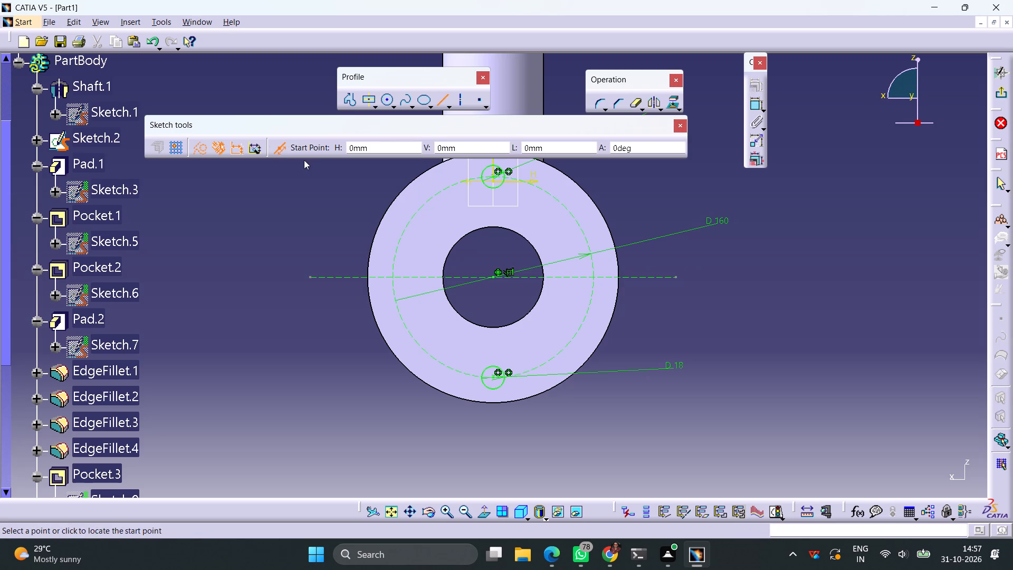
left_click(281, 153)
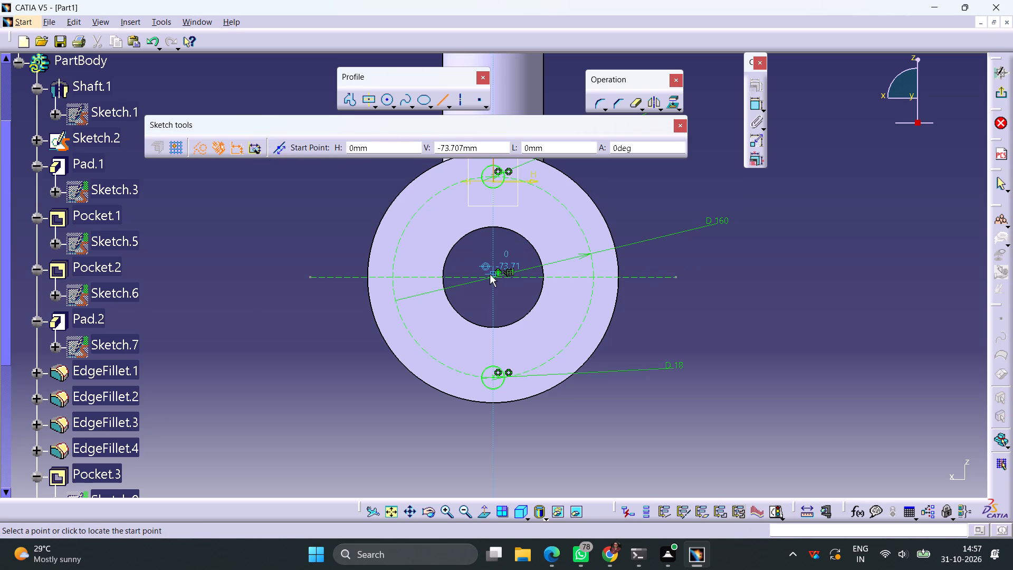
left_click(491, 278)
middle_click_drag(623, 192, 620, 293)
left_click(623, 275)
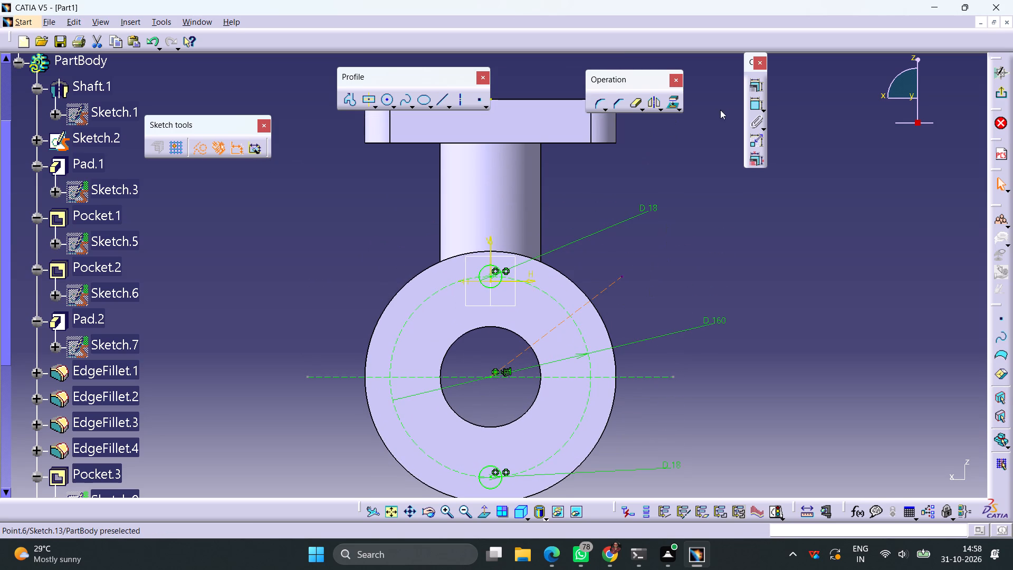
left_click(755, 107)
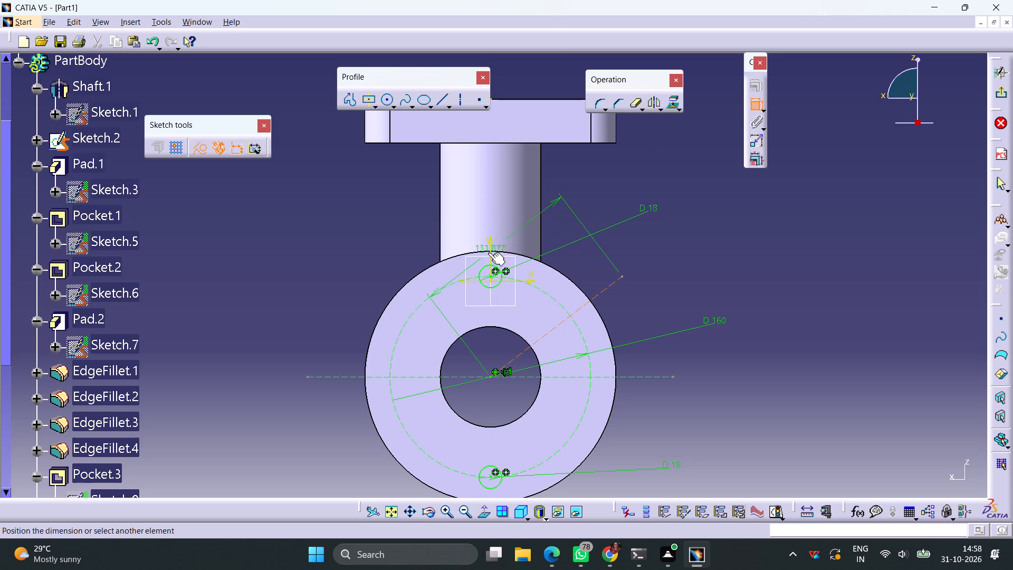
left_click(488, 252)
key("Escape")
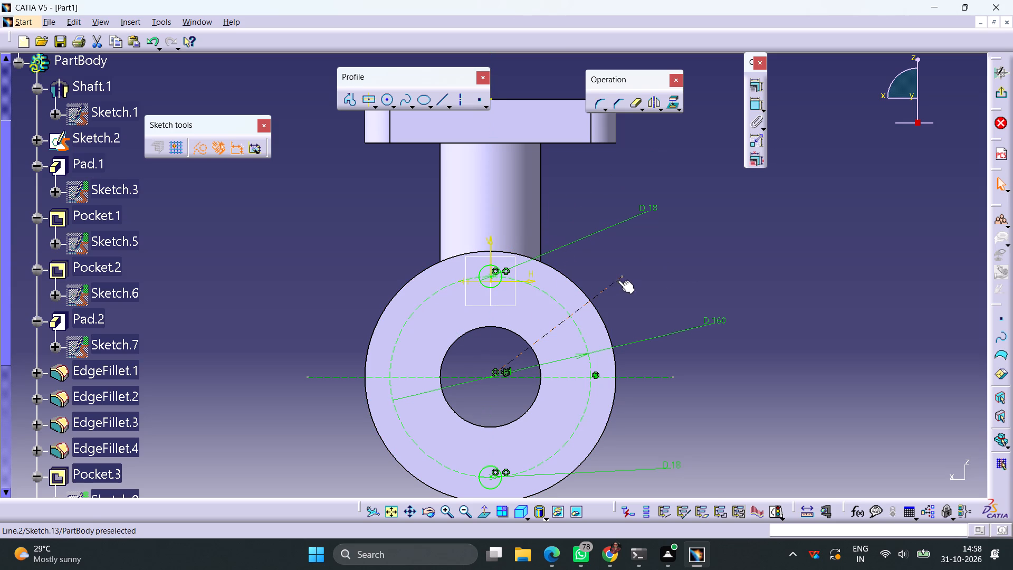
Extend the inclined construction line slightly and constrain it at 60° to the sketch's vertical axis.
left_click_drag(618, 280, 627, 279)
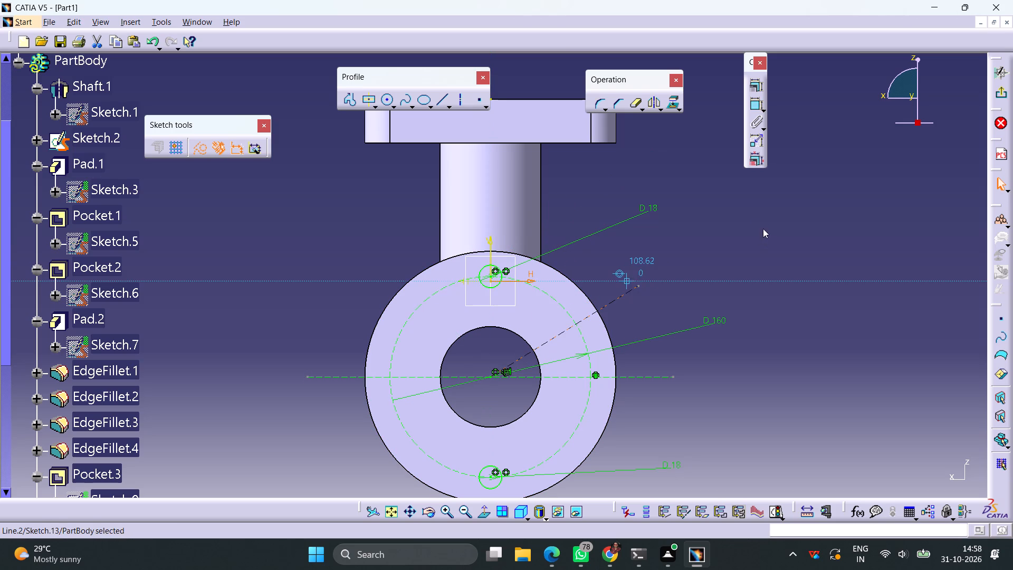
left_click(763, 229)
left_click(613, 303)
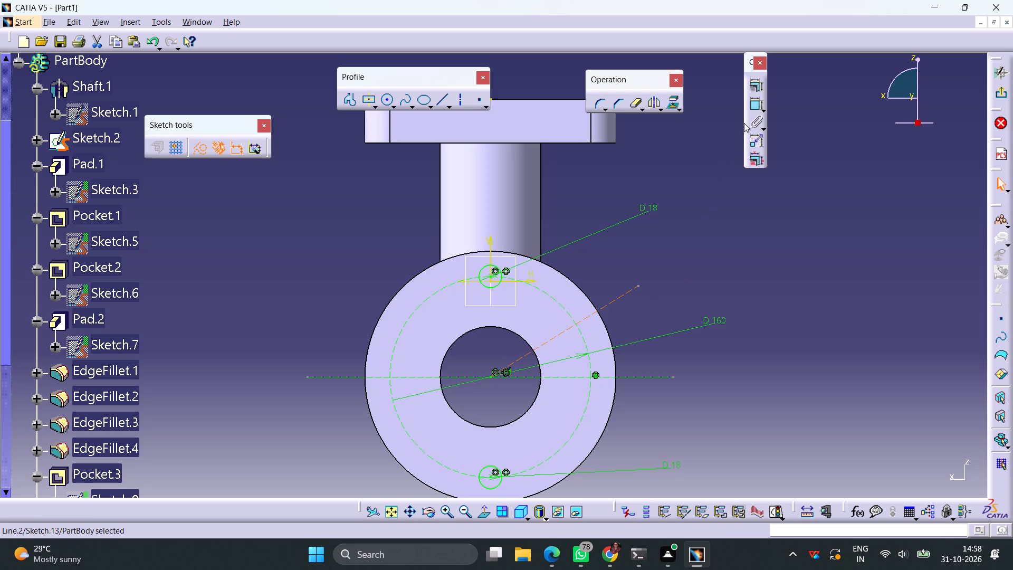
left_click(755, 109)
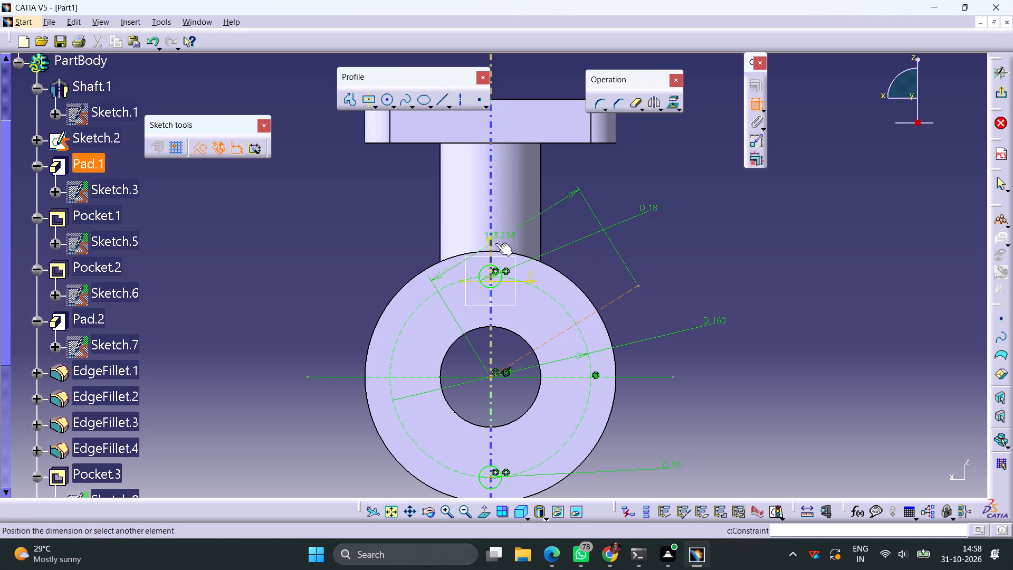
left_click(492, 247)
left_click(595, 256)
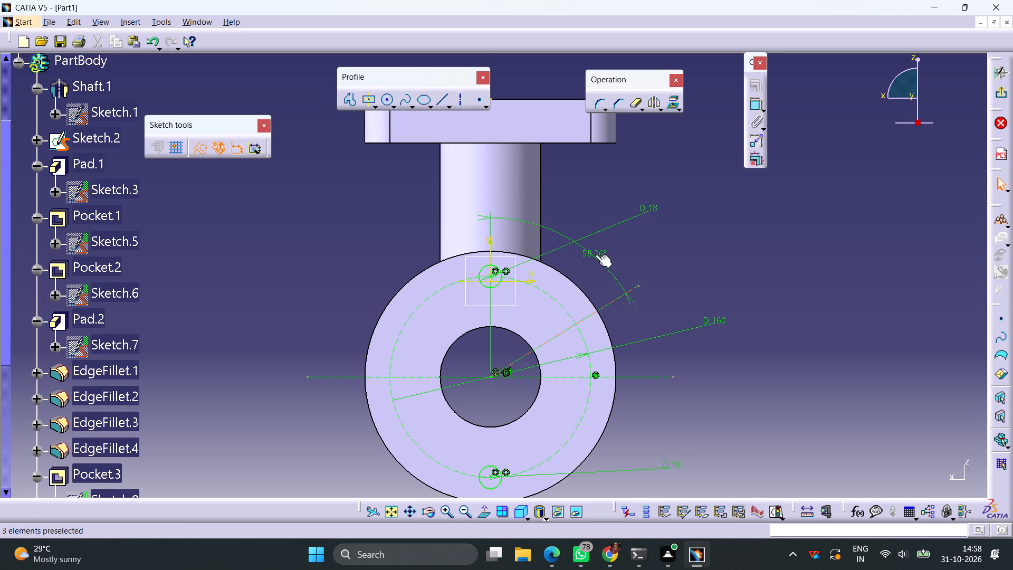
double_click(590, 253)
type("60")
key("Return")
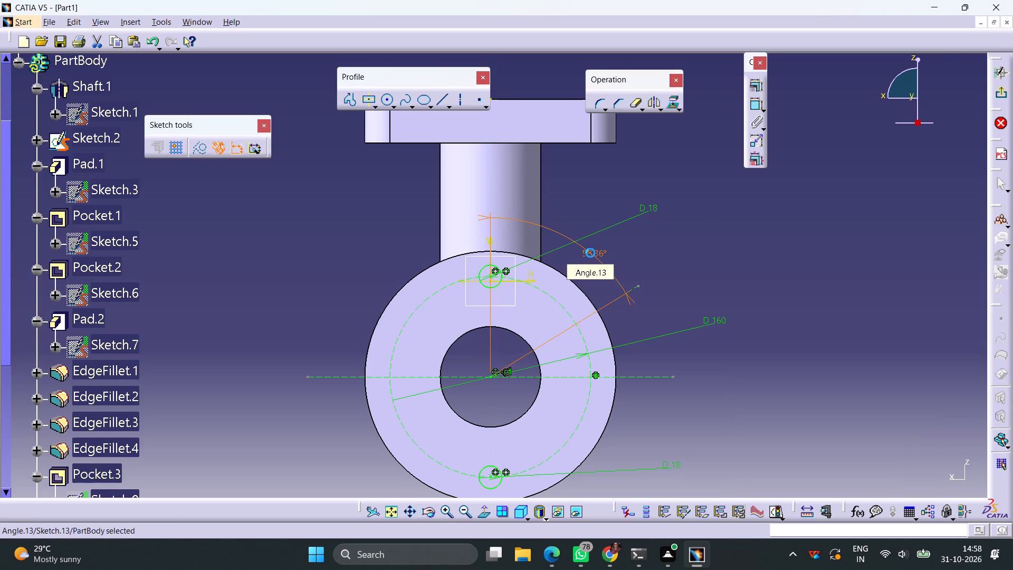
left_click(734, 218)
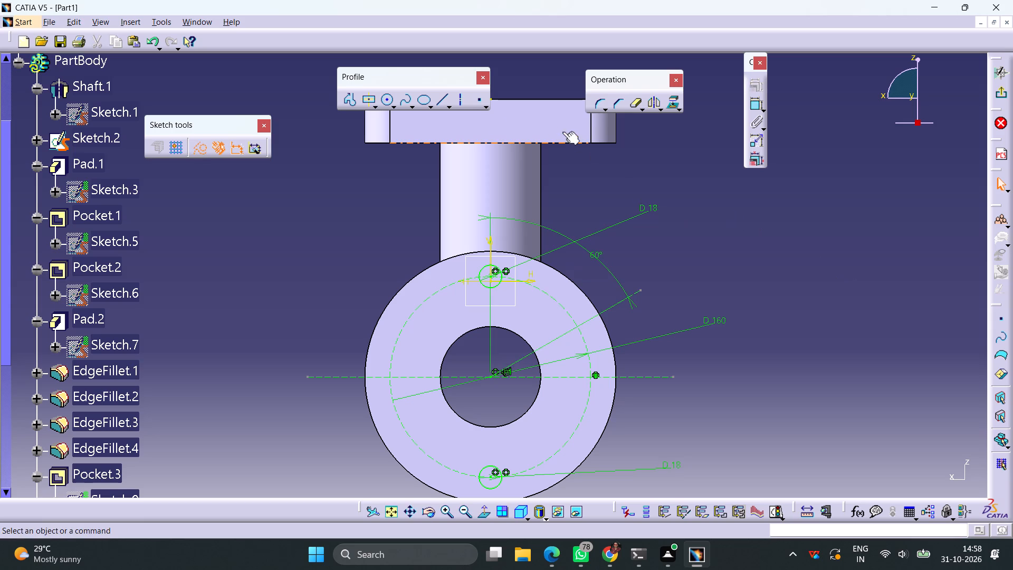
Draw a standard 18 mm diameter circle where the inclined line crosses the 160 mm construction circle.
left_click(384, 104)
middle_click_drag(598, 426, 596, 409, "ctrl")
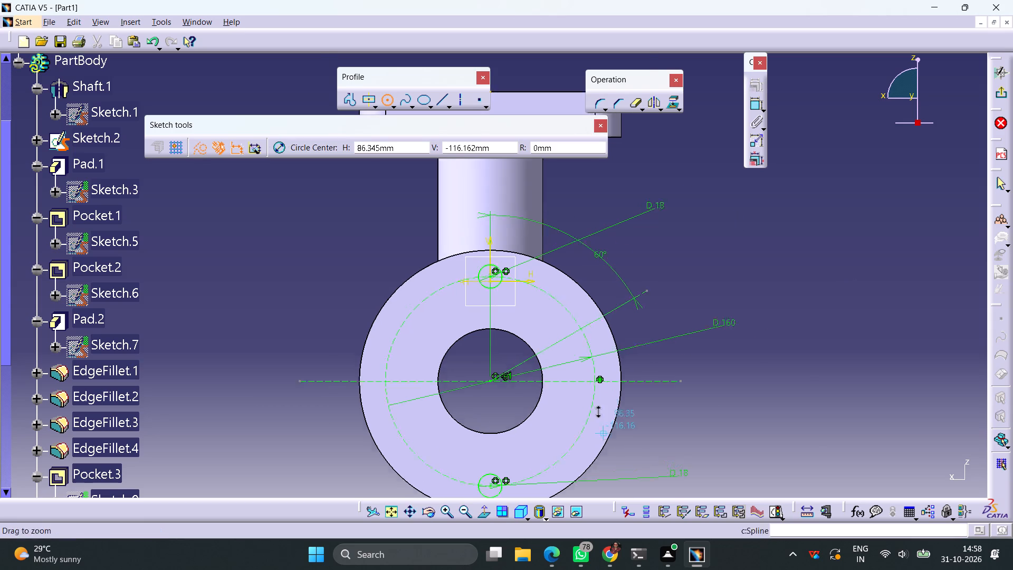
middle_click_drag(596, 409, 597, 348, "ctrl")
middle_click_drag(668, 376, 587, 271)
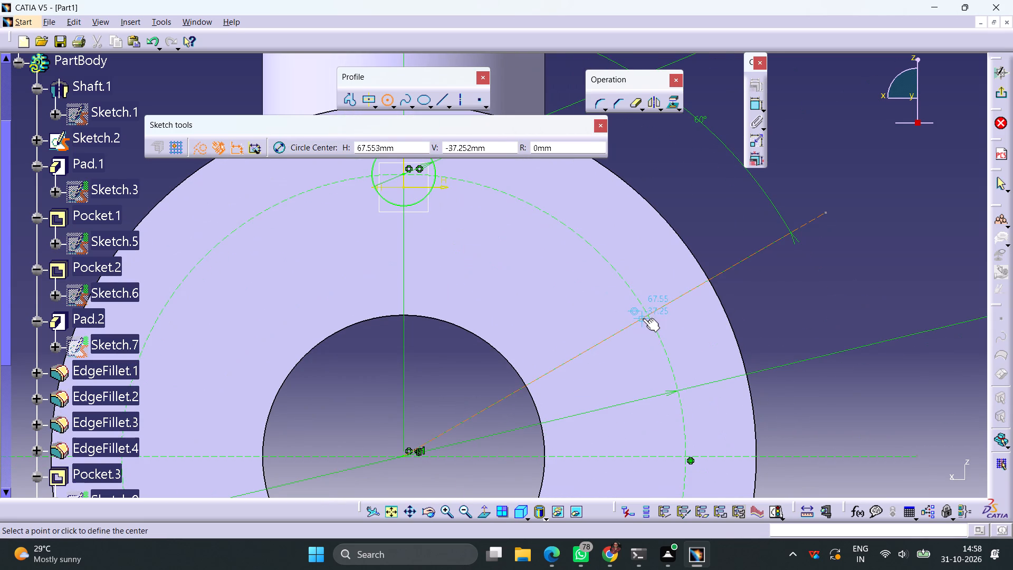
left_click(649, 313)
left_click(658, 285)
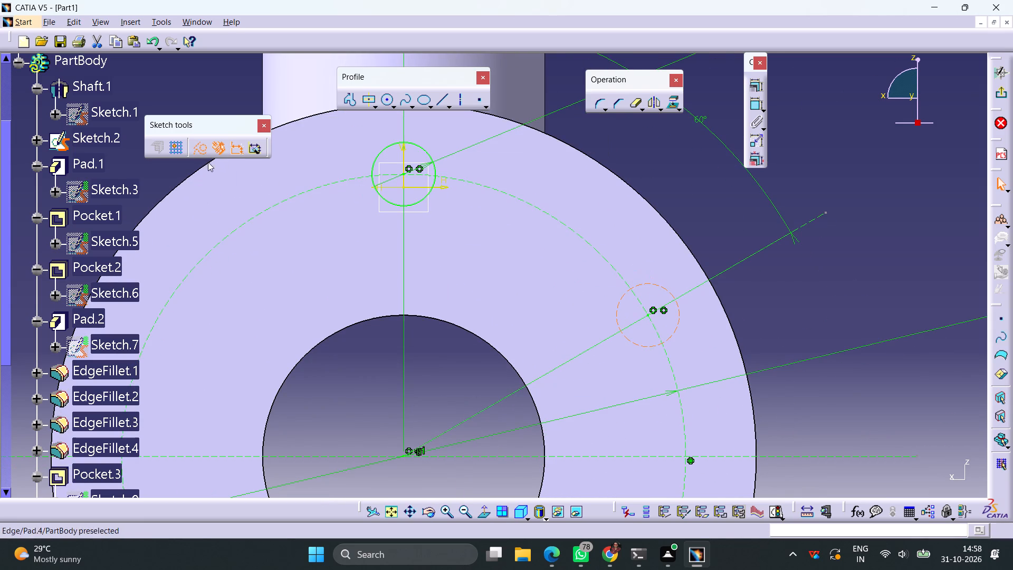
left_click(199, 149)
left_click(754, 101)
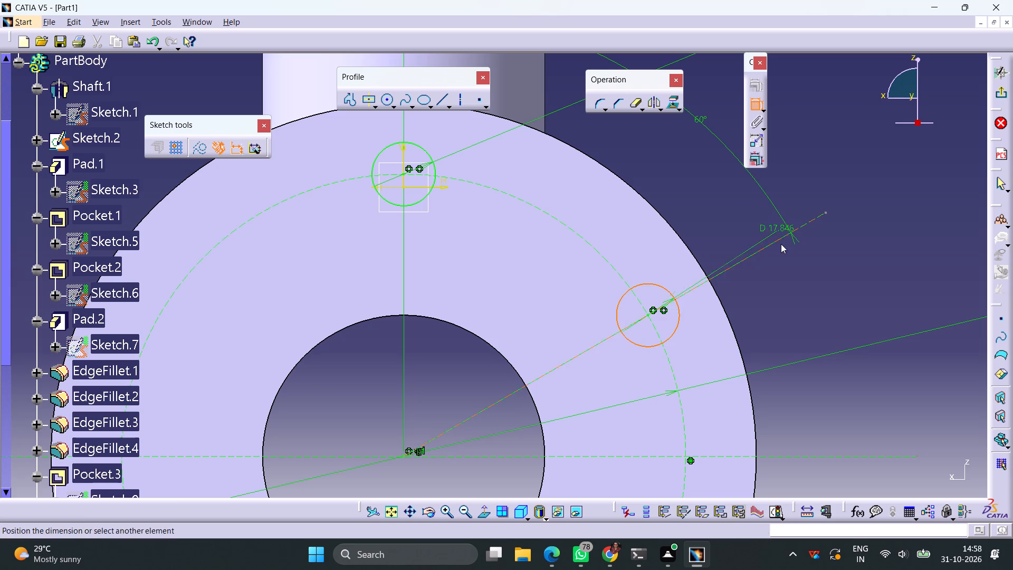
left_click(789, 281)
double_click(795, 279)
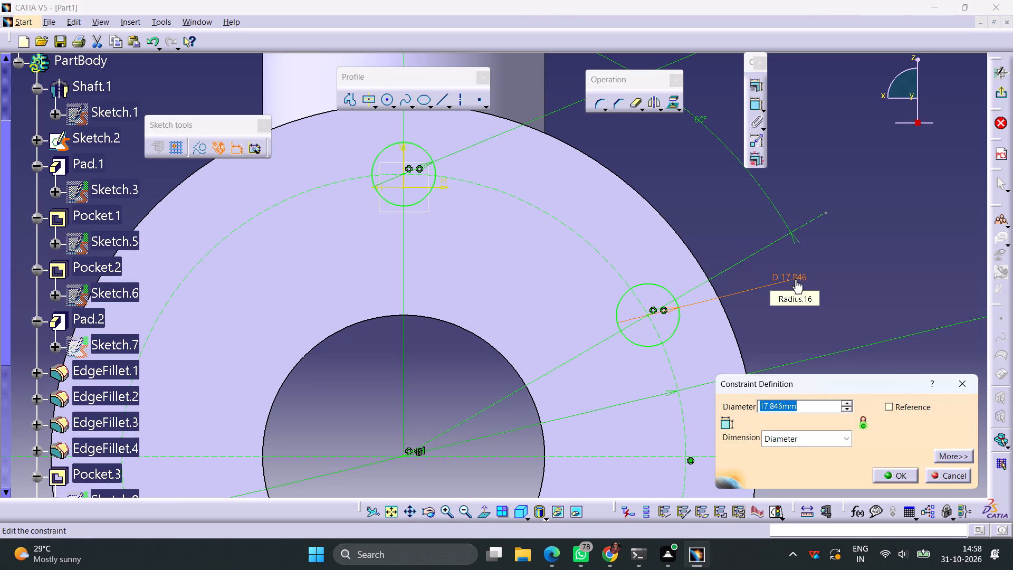
type("18")
key("Return")
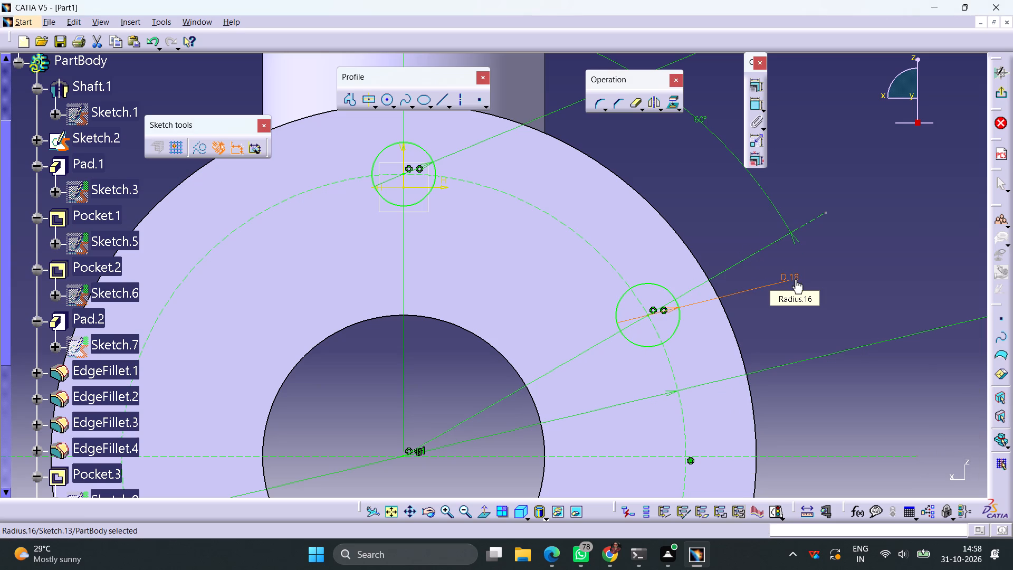
Mirror the 18 mm circle on the inclined construction line about the sketch's vertical axis.
middle_click_drag(908, 245, 905, 313, "ctrl")
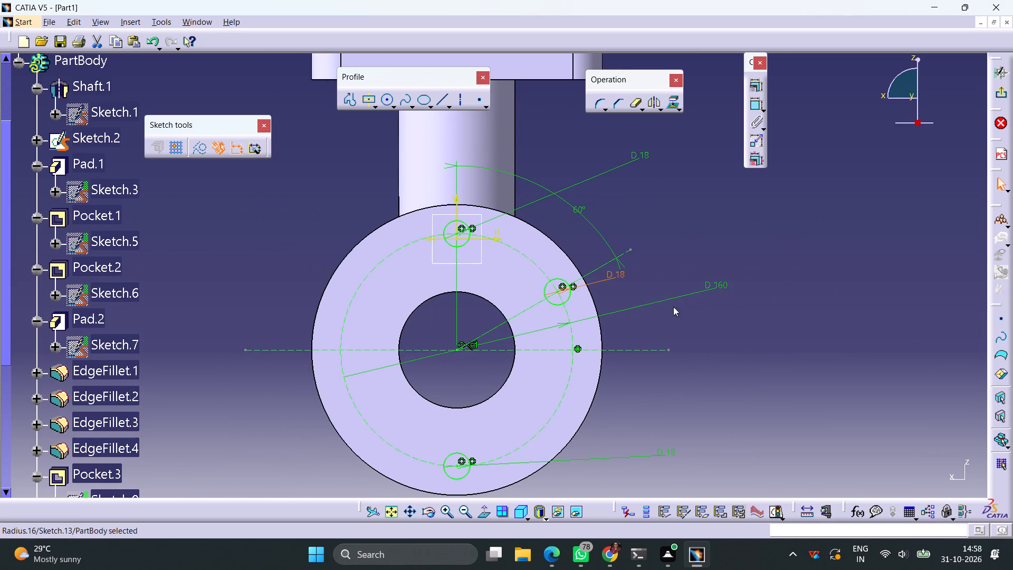
left_click(566, 303)
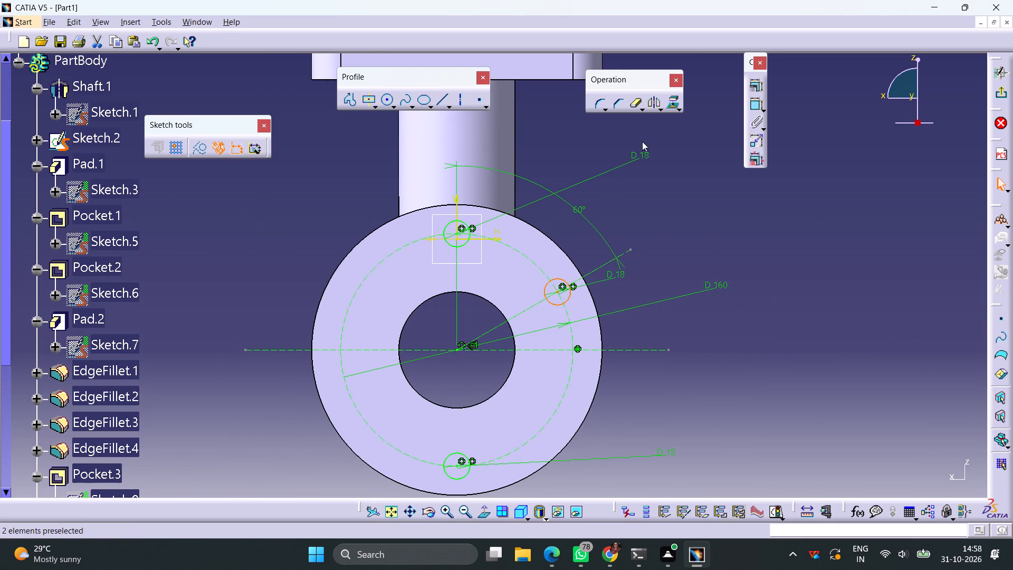
left_click(651, 104)
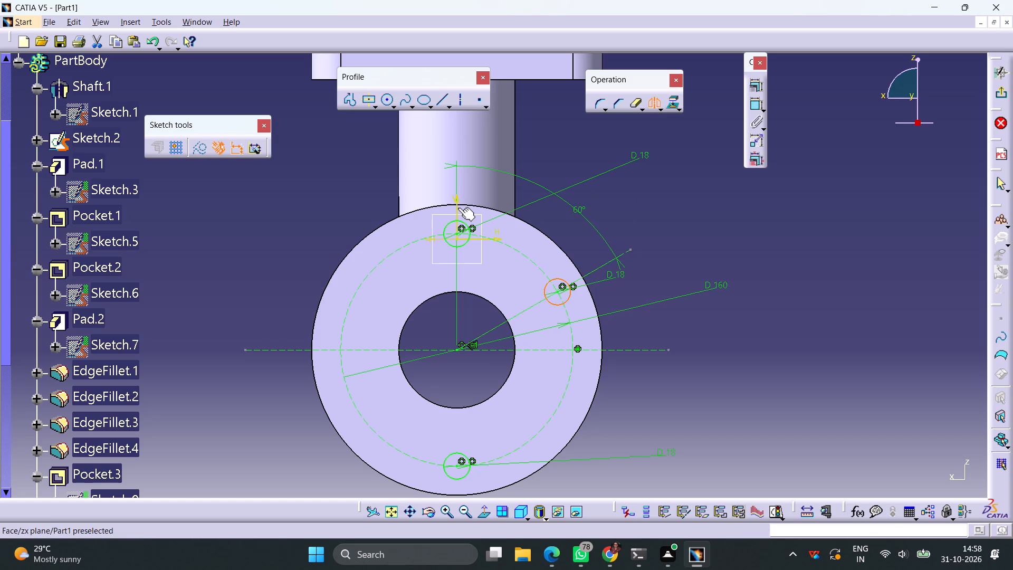
left_click(458, 207)
Mirror both upper side circles about the horizontal construction line to complete the six-hole layout, and finish the sketch.
left_click(651, 105)
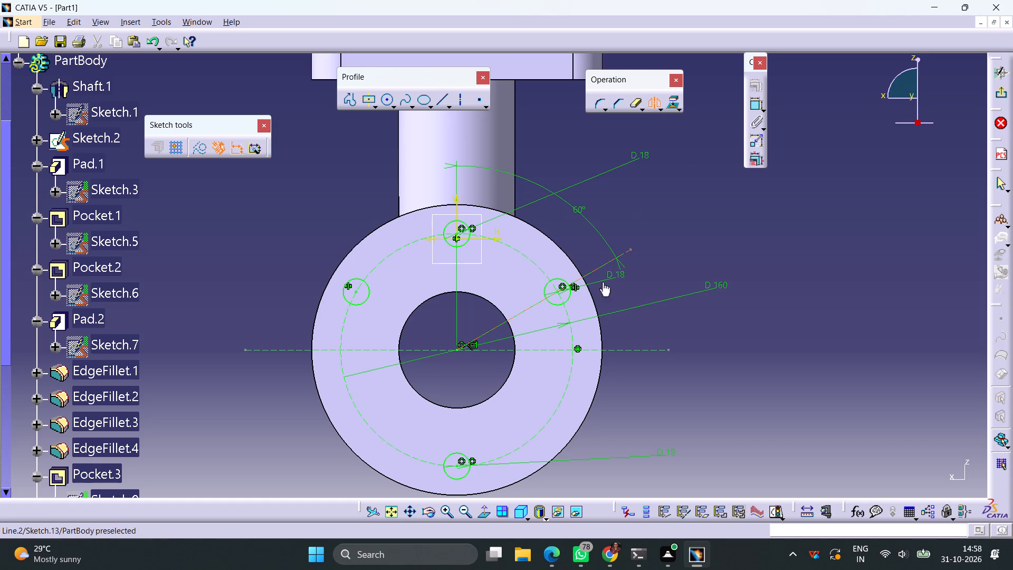
left_click(569, 294)
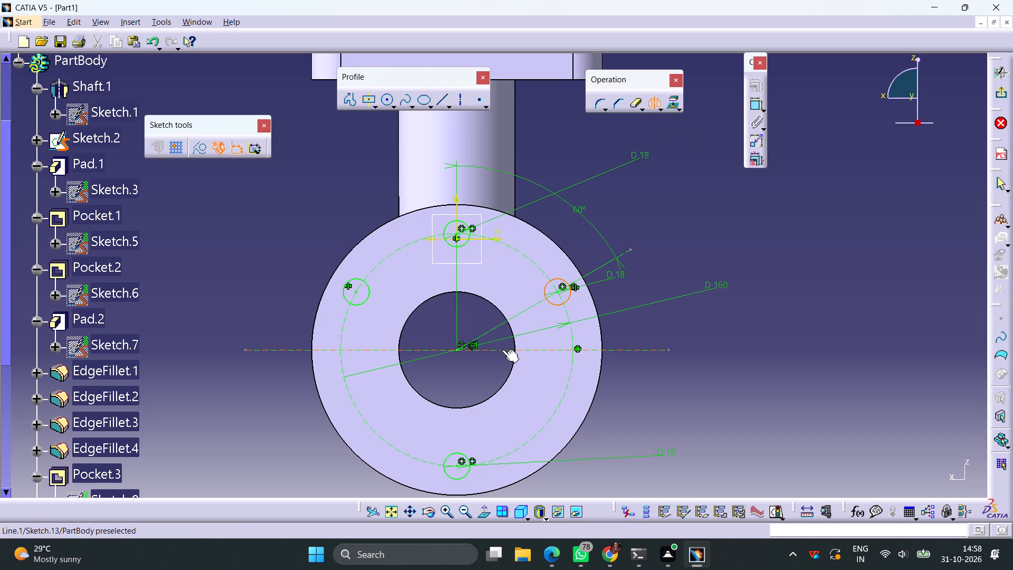
left_click(502, 349)
left_click(654, 101)
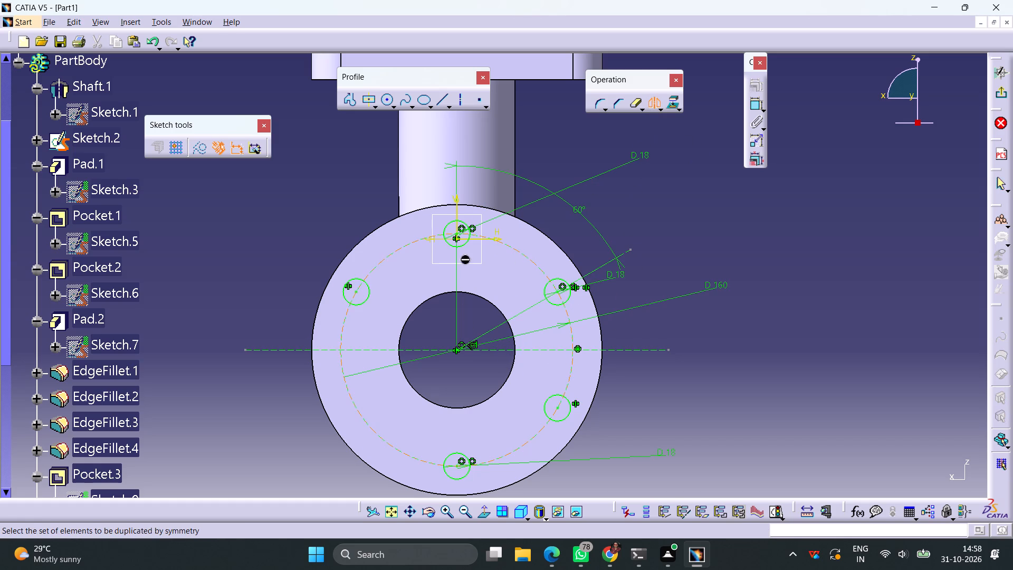
left_click(367, 301)
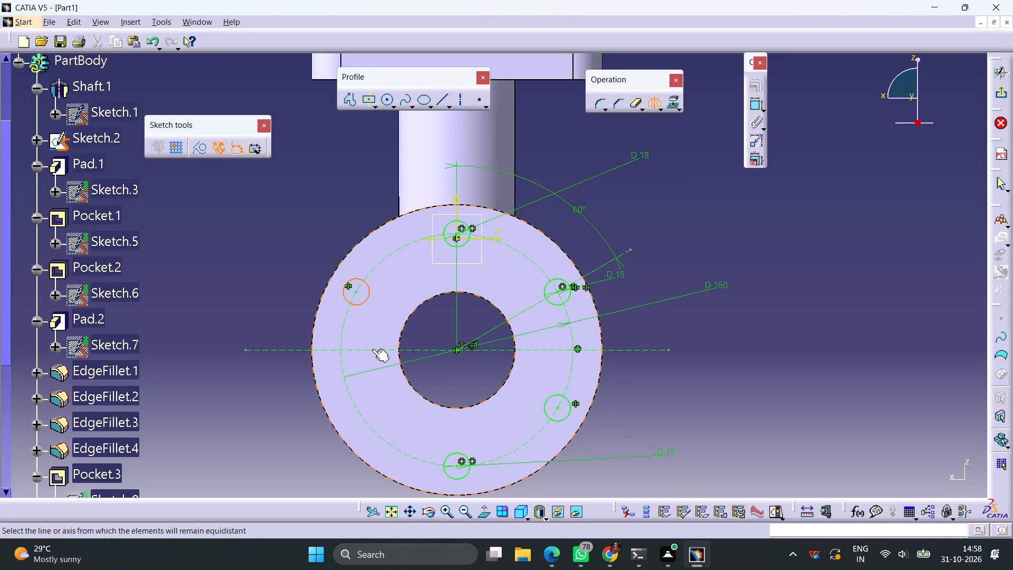
left_click(369, 350)
left_click(996, 96)
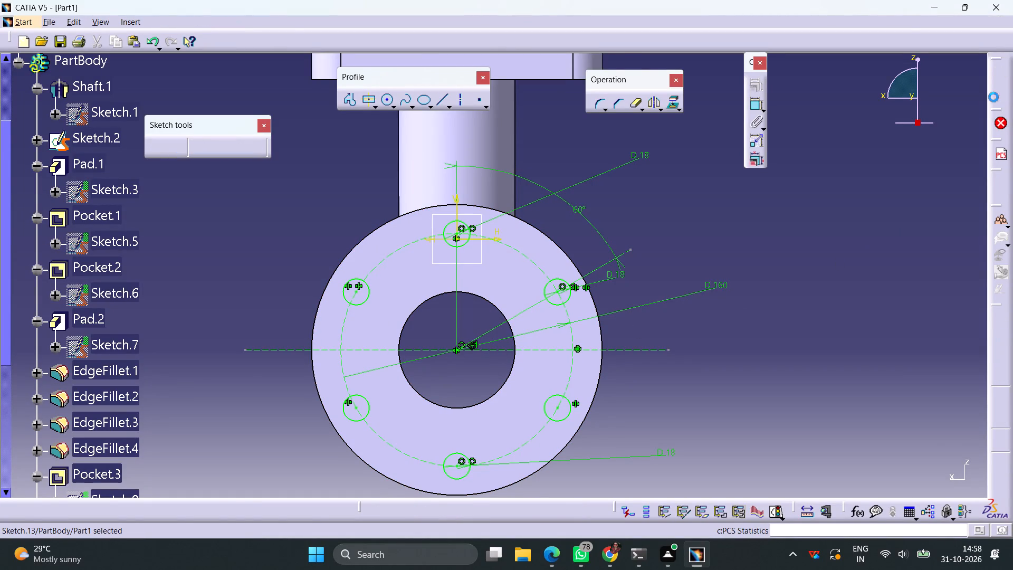
Cut the six-circle sketch through the round end flange as a pocket using the Up to next limit.
left_click(267, 91)
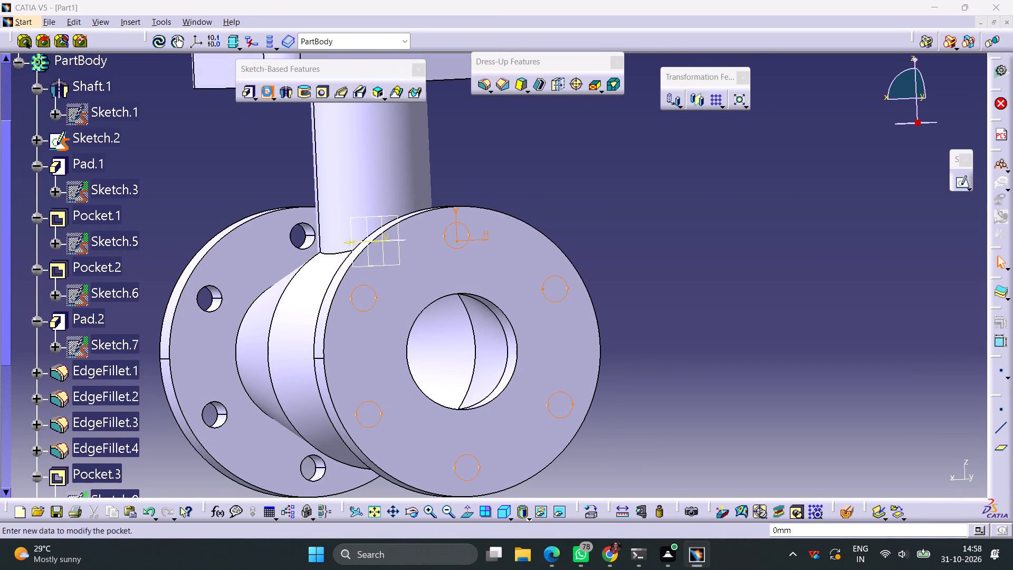
left_click(962, 472)
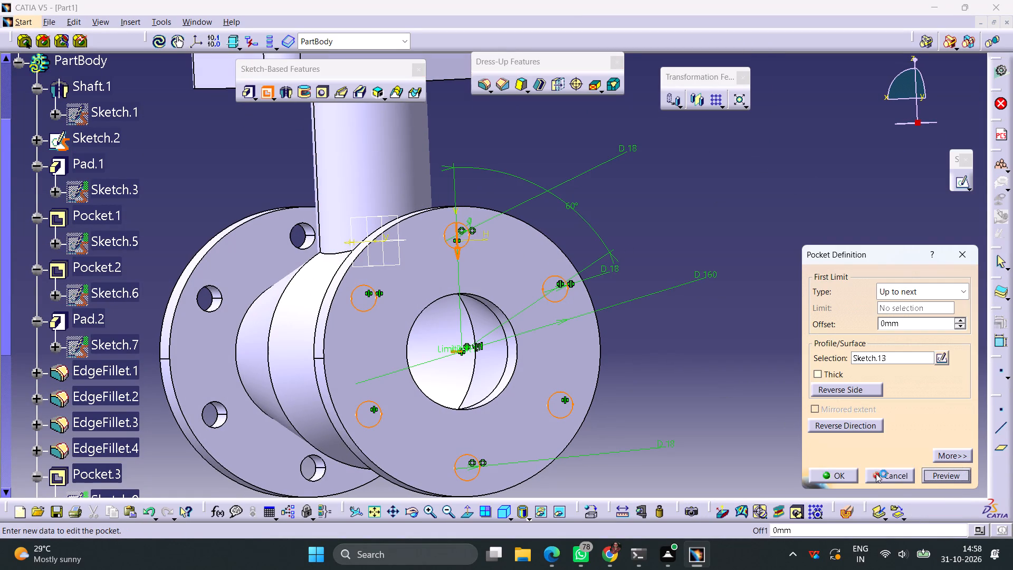
left_click(843, 476)
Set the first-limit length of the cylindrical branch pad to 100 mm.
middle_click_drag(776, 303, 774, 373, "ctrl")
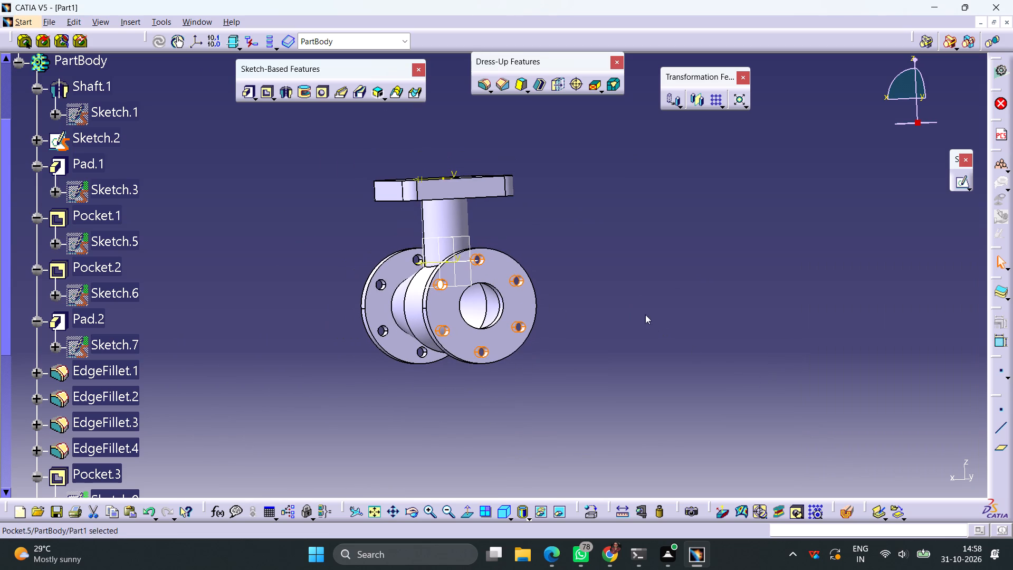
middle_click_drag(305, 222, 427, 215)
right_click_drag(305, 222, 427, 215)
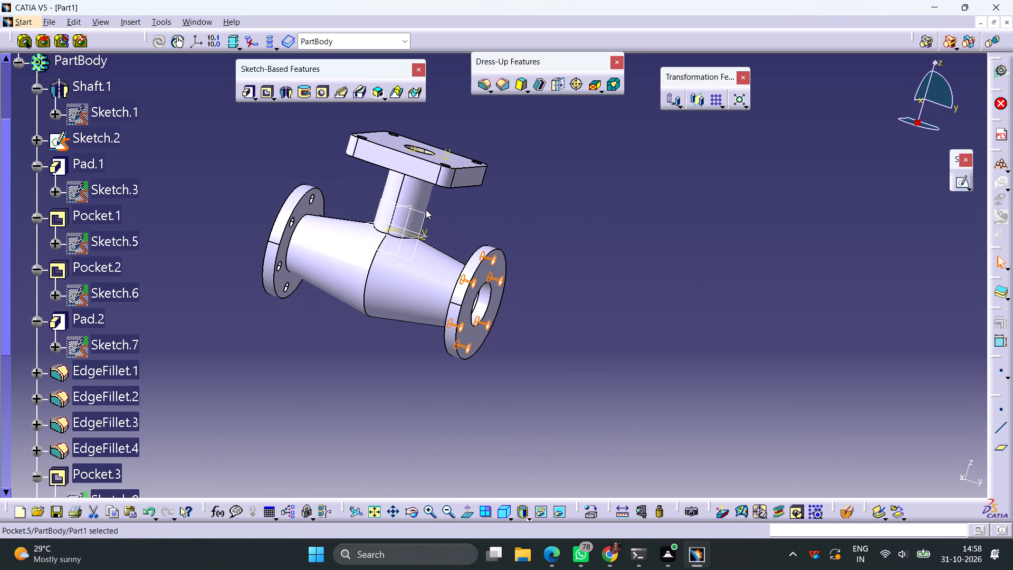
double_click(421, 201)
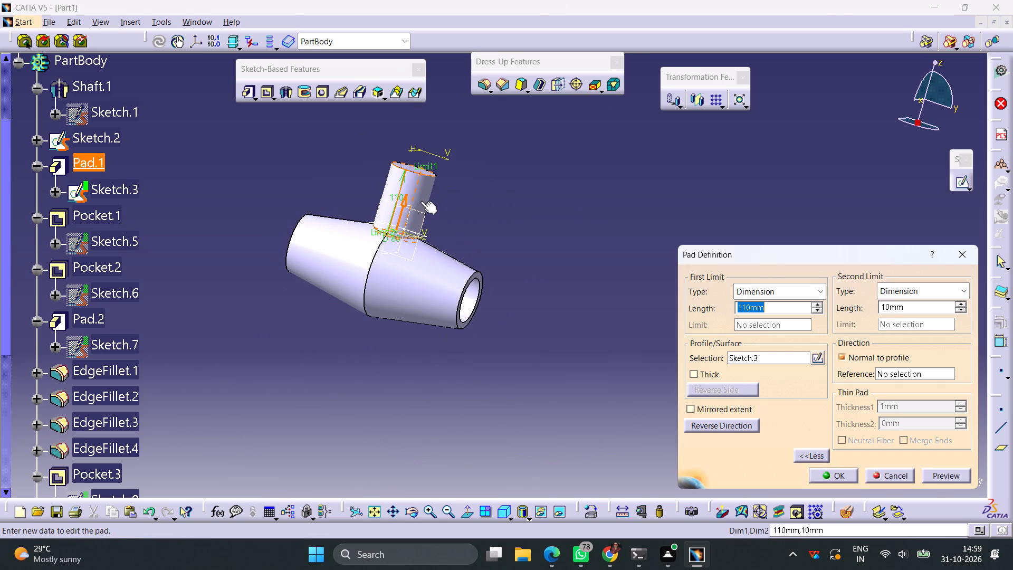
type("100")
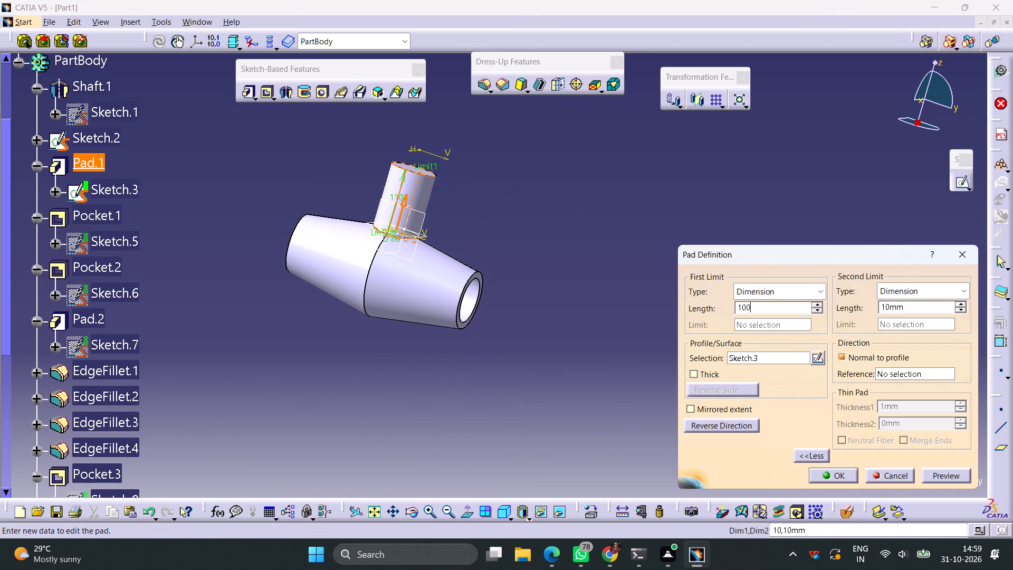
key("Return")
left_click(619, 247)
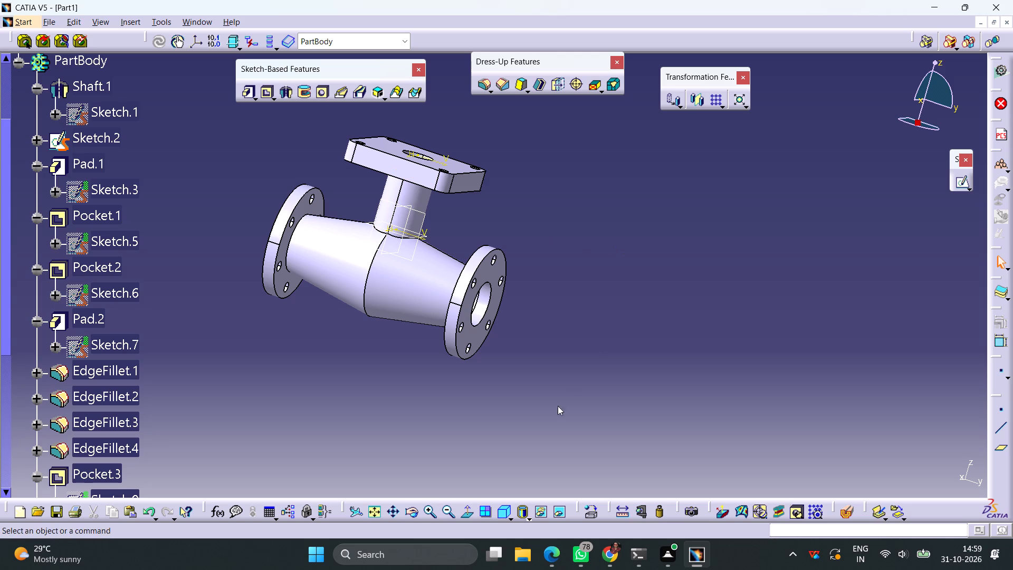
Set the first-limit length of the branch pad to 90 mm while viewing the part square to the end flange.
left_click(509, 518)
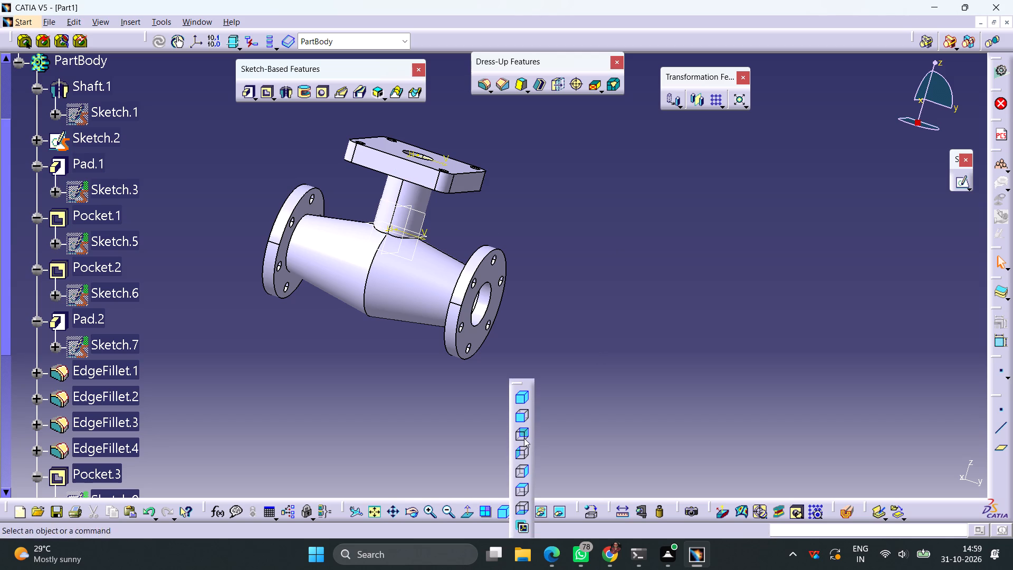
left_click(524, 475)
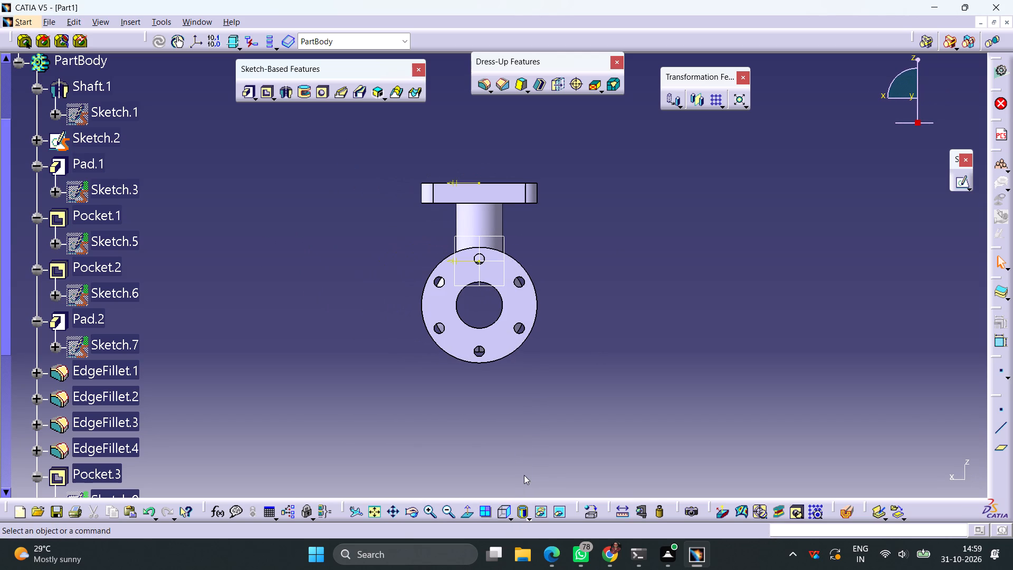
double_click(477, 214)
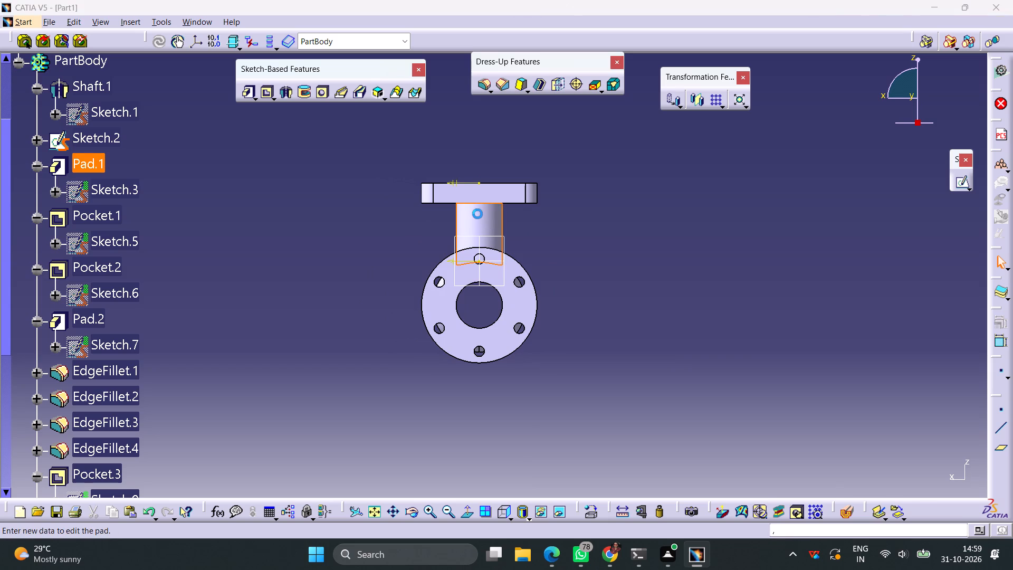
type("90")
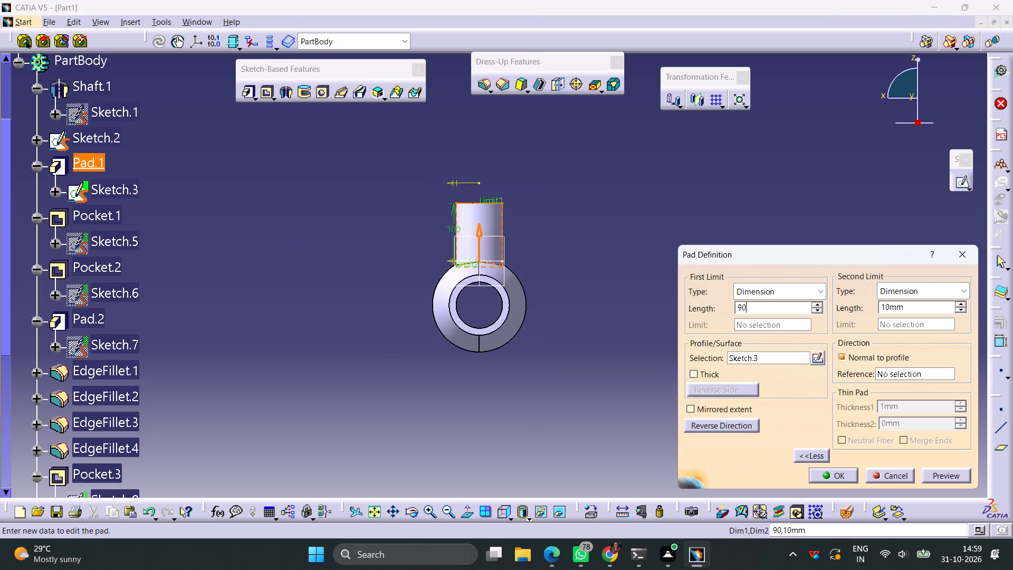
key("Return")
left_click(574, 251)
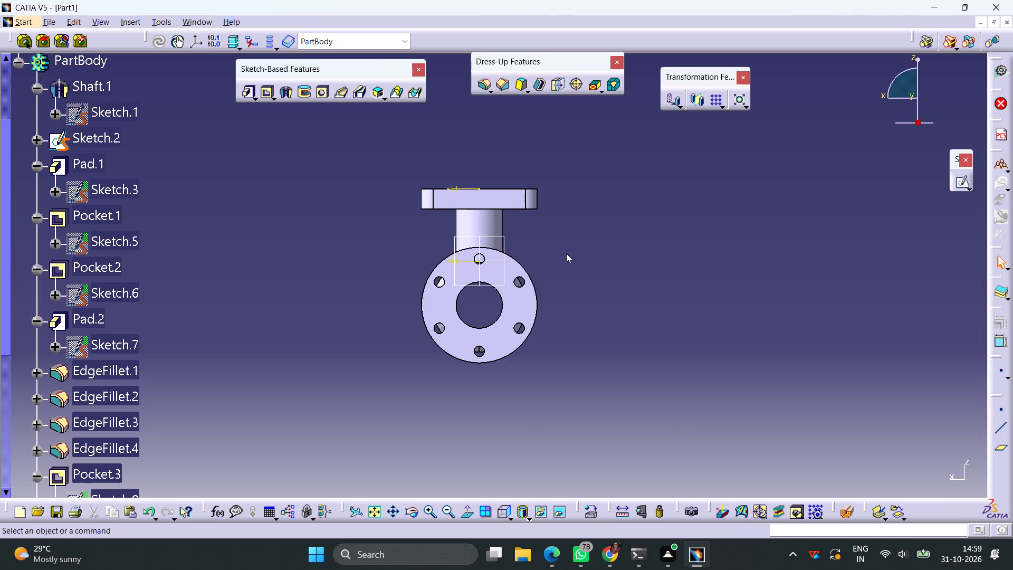
Set the first-limit length of the branch pad to 80 mm.
double_click(481, 222)
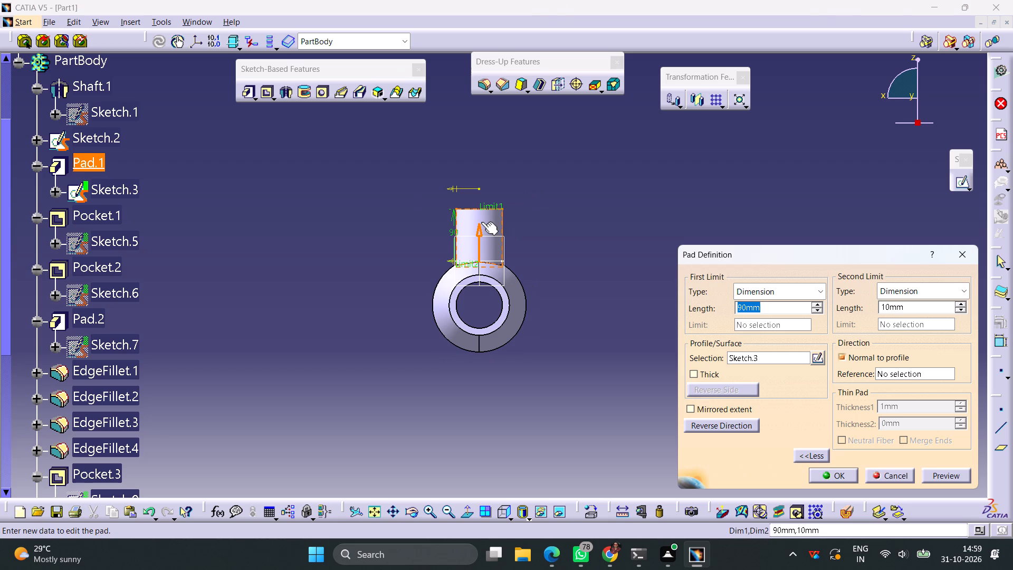
type("80")
key("Return")
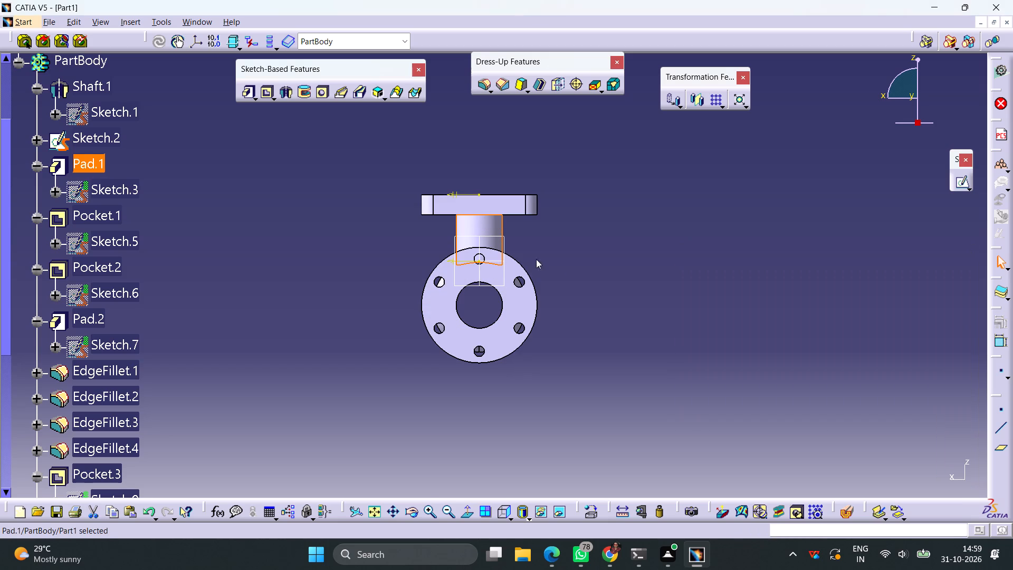
left_click(607, 259)
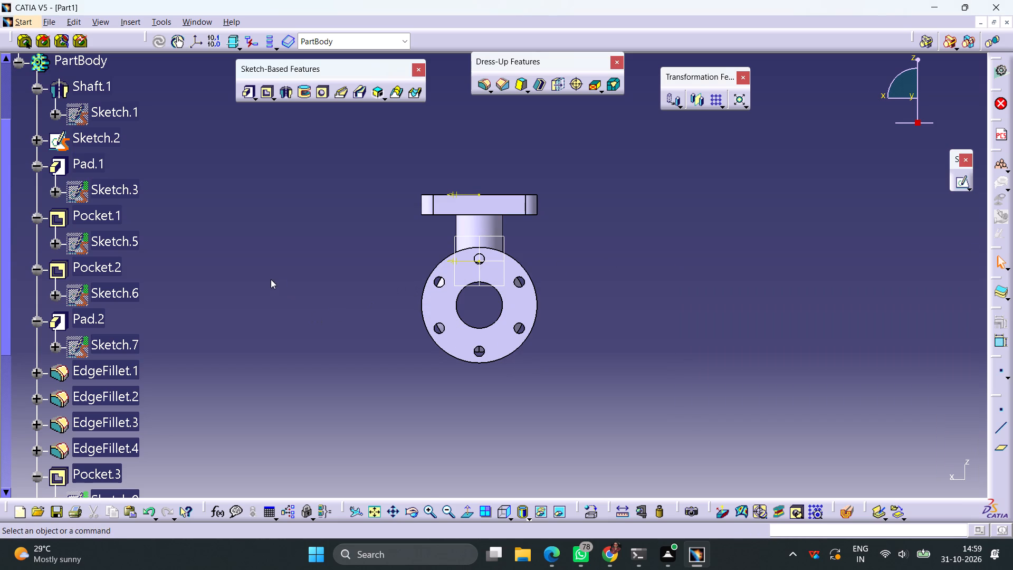
Examine the interior with a dynamic section cut lengthwise through the body and branch, and turn the sectioning off again.
middle_click_drag(254, 259, 458, 277)
right_click_drag(254, 259, 458, 277)
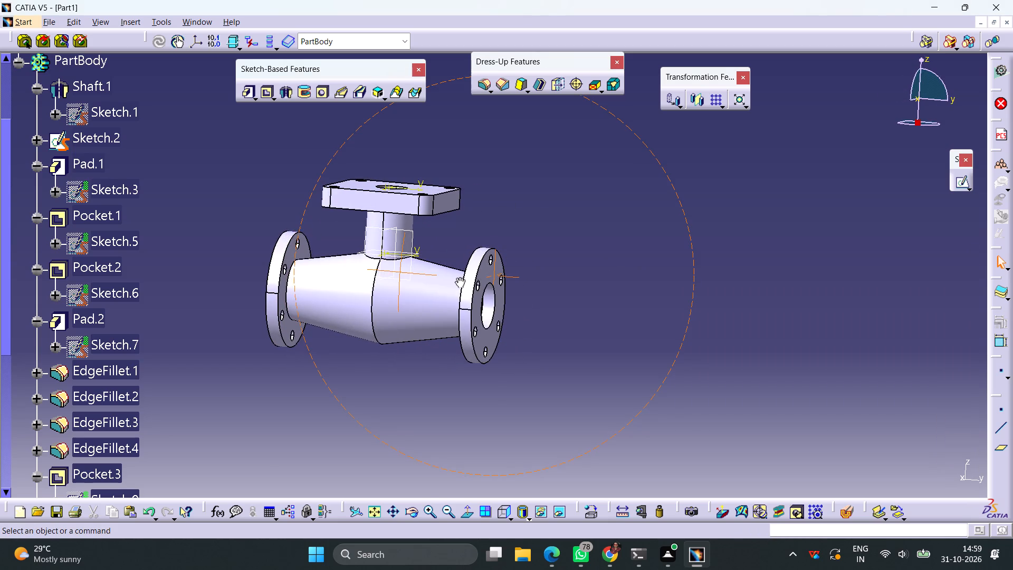
middle_click_drag(458, 277, 405, 271)
right_click_drag(458, 277, 405, 271)
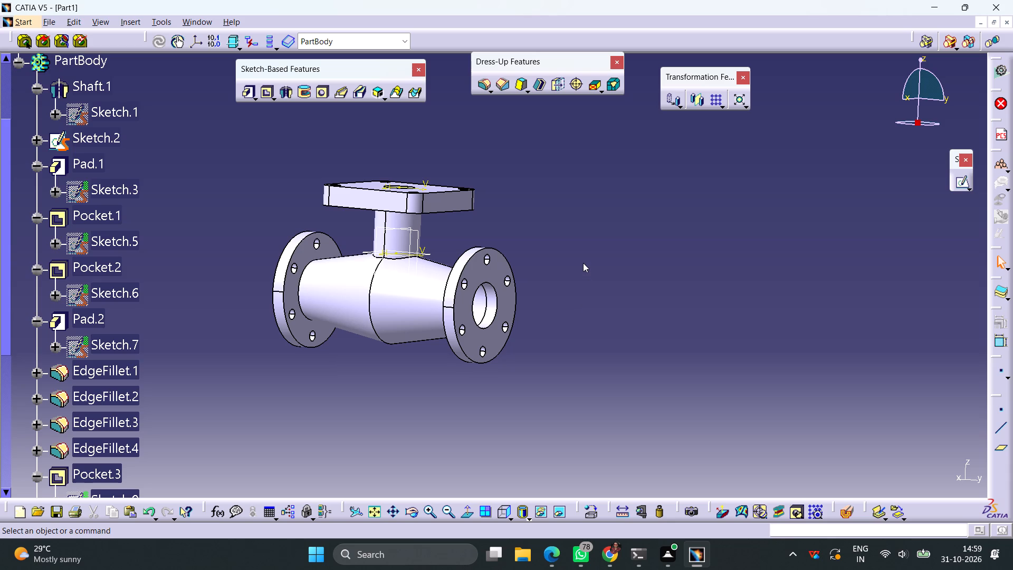
left_click(856, 515)
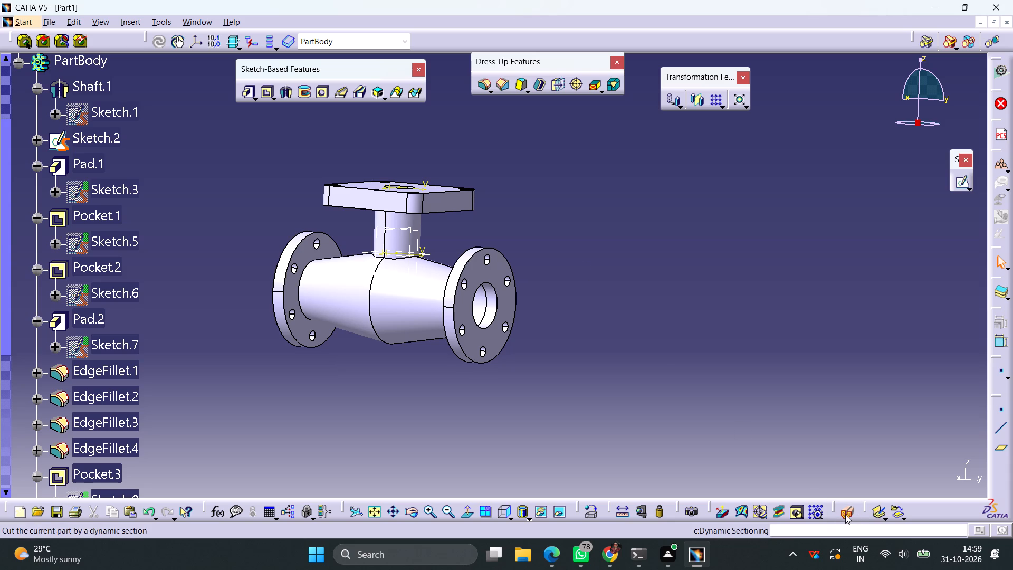
left_click(845, 515)
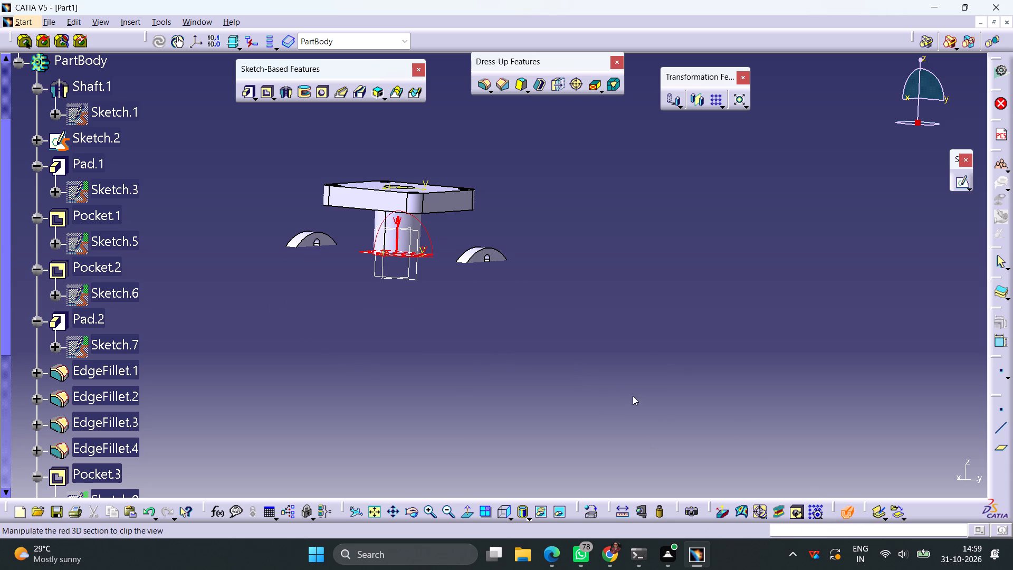
left_click(852, 515)
left_click(579, 325)
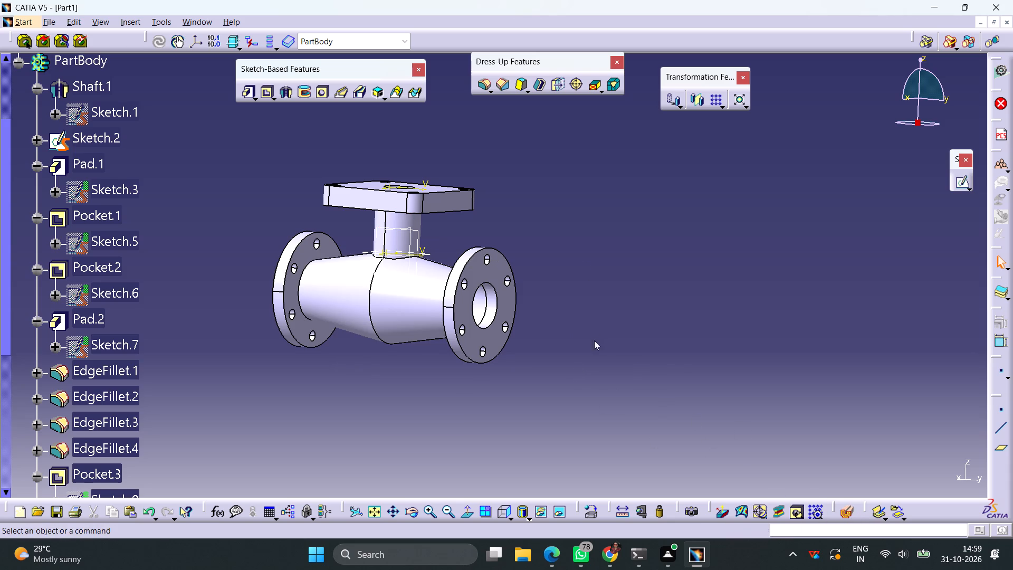
left_click(846, 514)
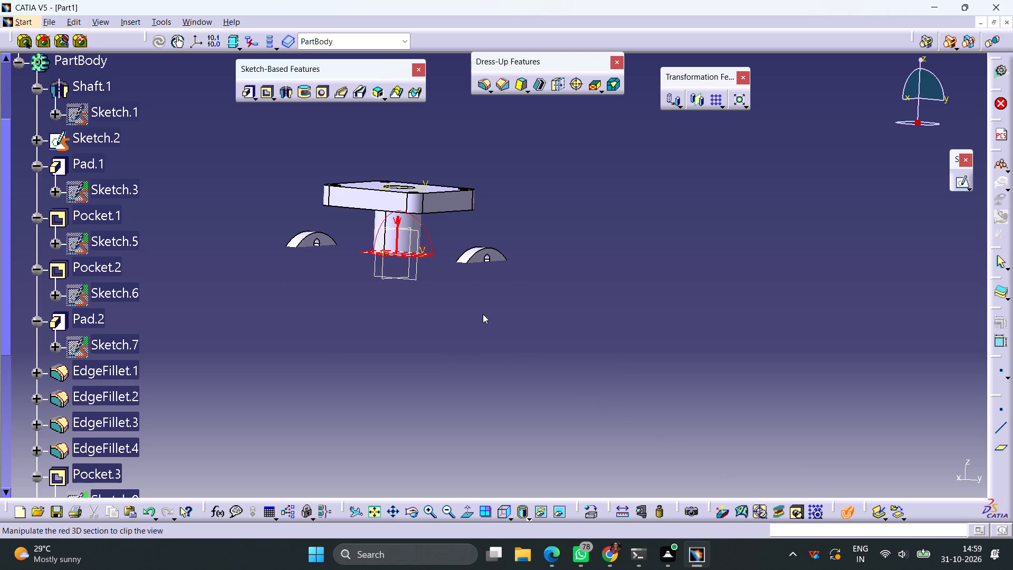
left_click(416, 271)
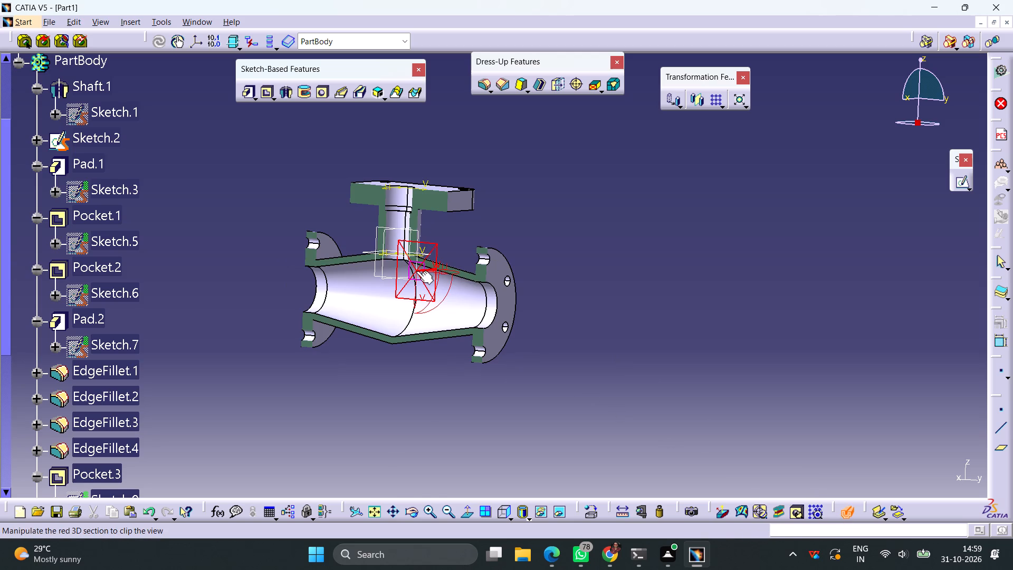
middle_click_drag(453, 407, 458, 405)
right_click_drag(453, 407, 458, 405)
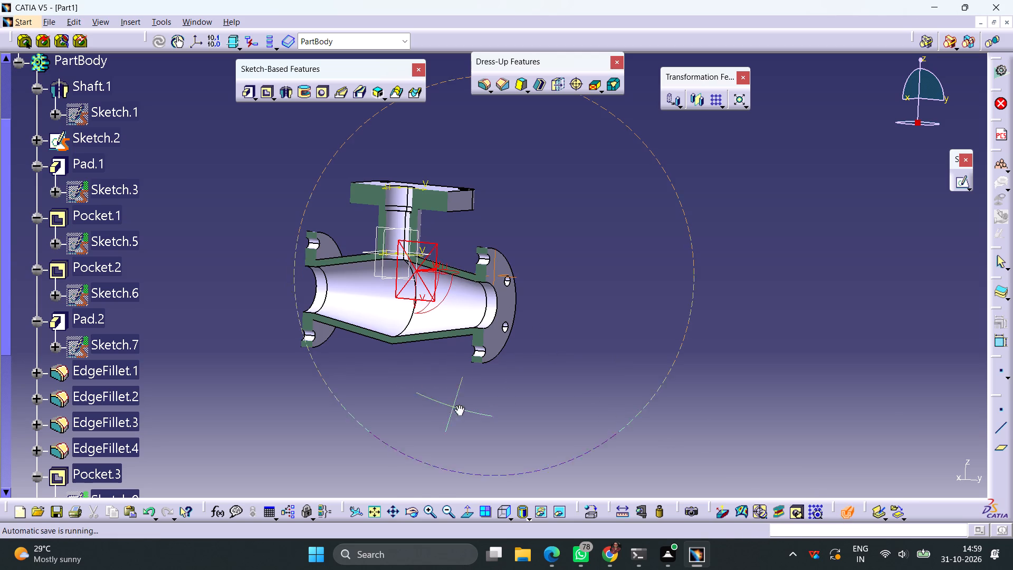
right_click_drag(458, 405, 529, 427)
middle_click_drag(458, 405, 529, 427)
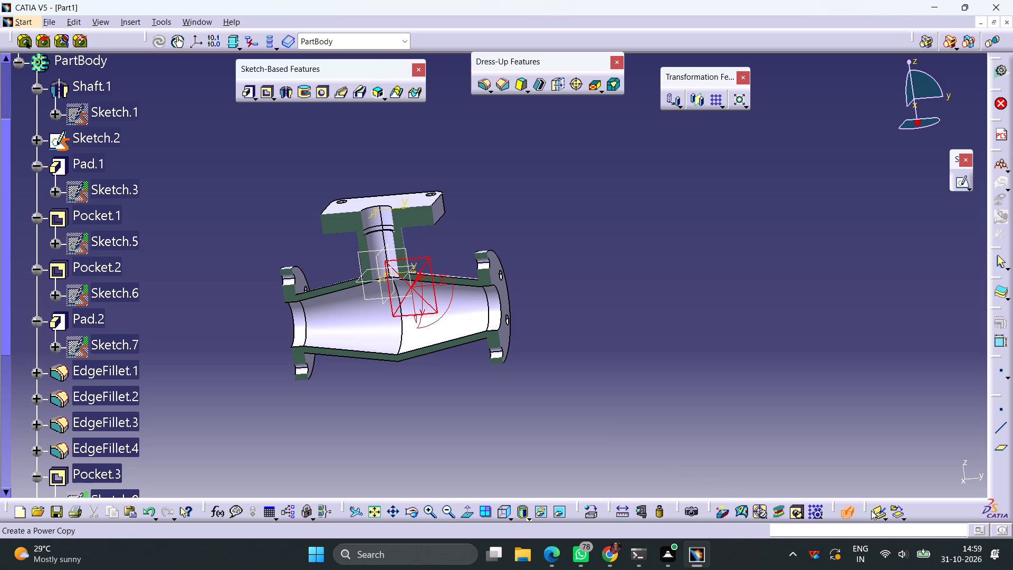
left_click(846, 517)
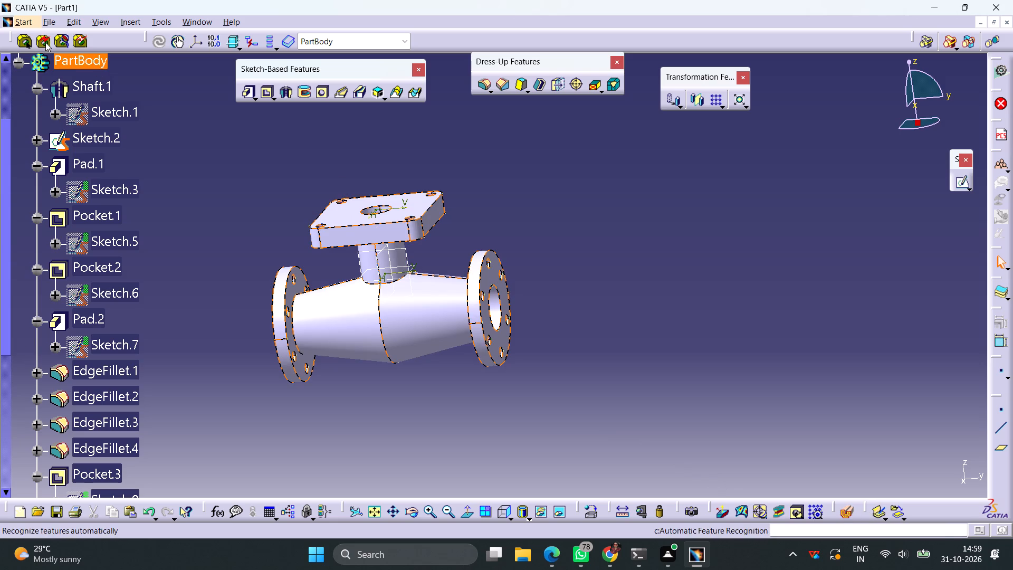
Save the part as Part1 in CATPart format in the internship folder.
left_click(47, 23)
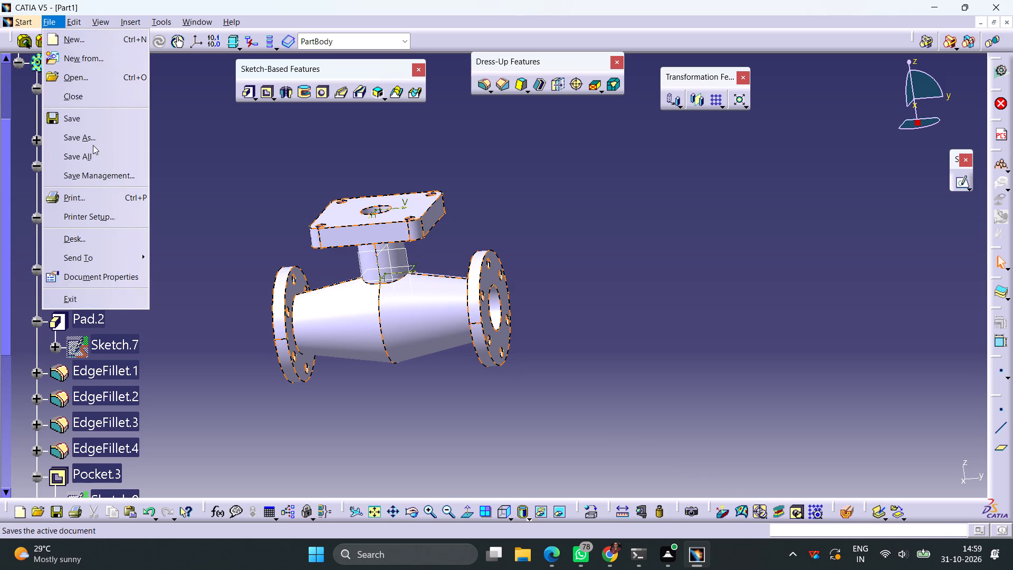
left_click(93, 145)
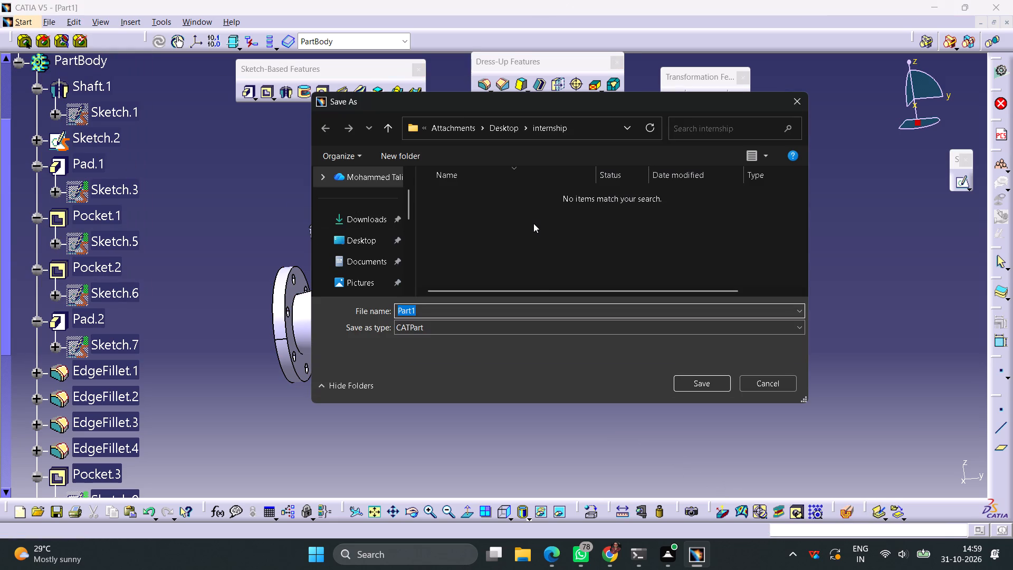
left_click(713, 386)
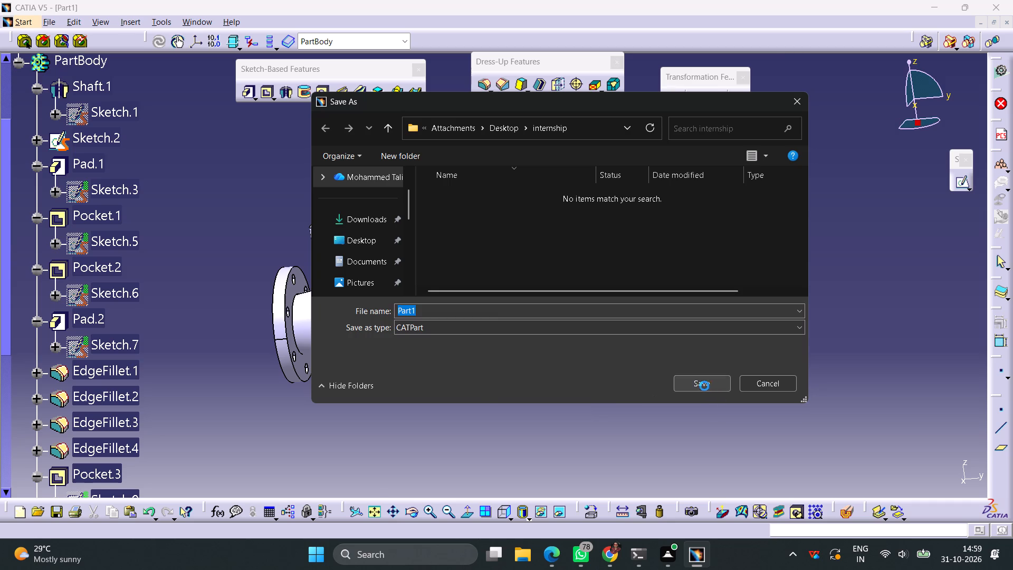
Export a copy of the part as Part1 in igs format to the internship folder.
left_click(54, 22)
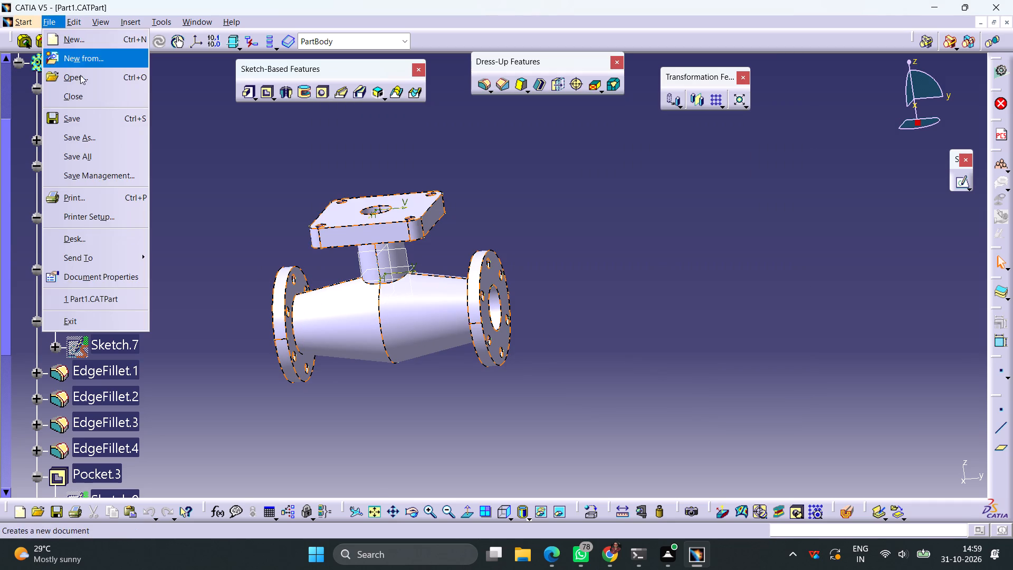
left_click(87, 132)
left_click(431, 327)
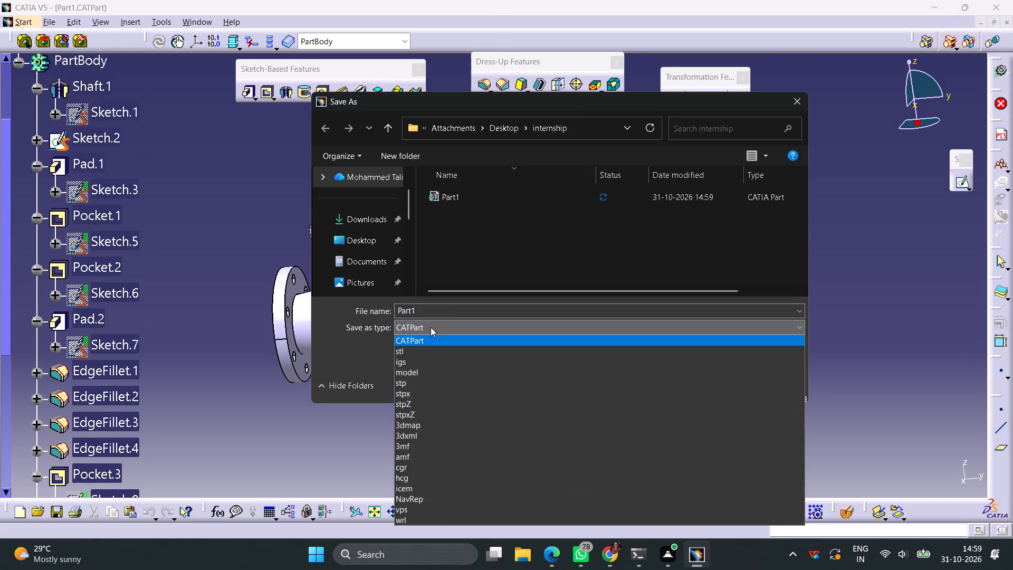
left_click(407, 359)
left_click(696, 387)
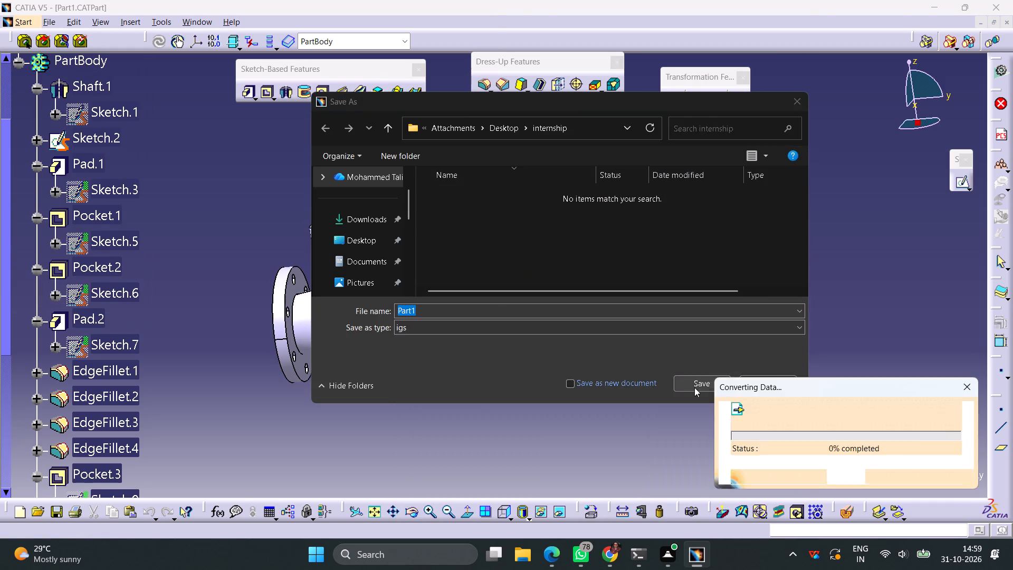
Create a new drawing with the ISO standard and A2 ISO sheet style in landscape orientation.
key("ctrl+n")
key("d")
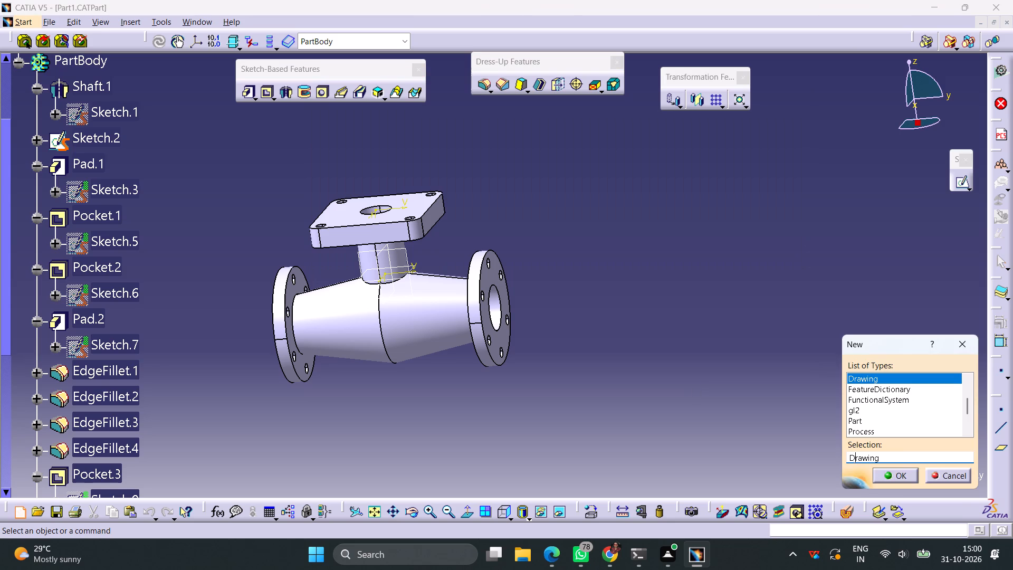
key("Return")
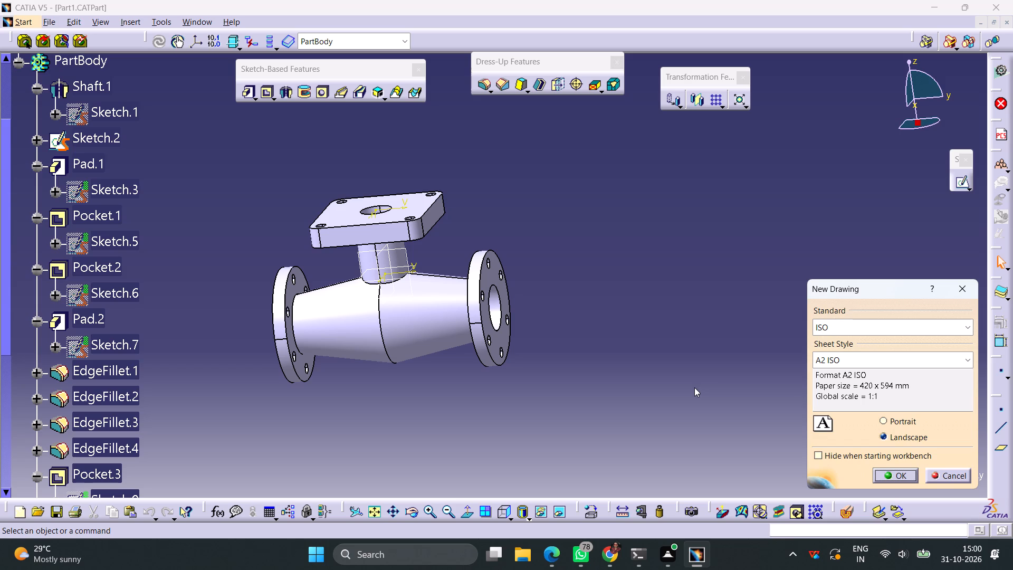
left_click(896, 476)
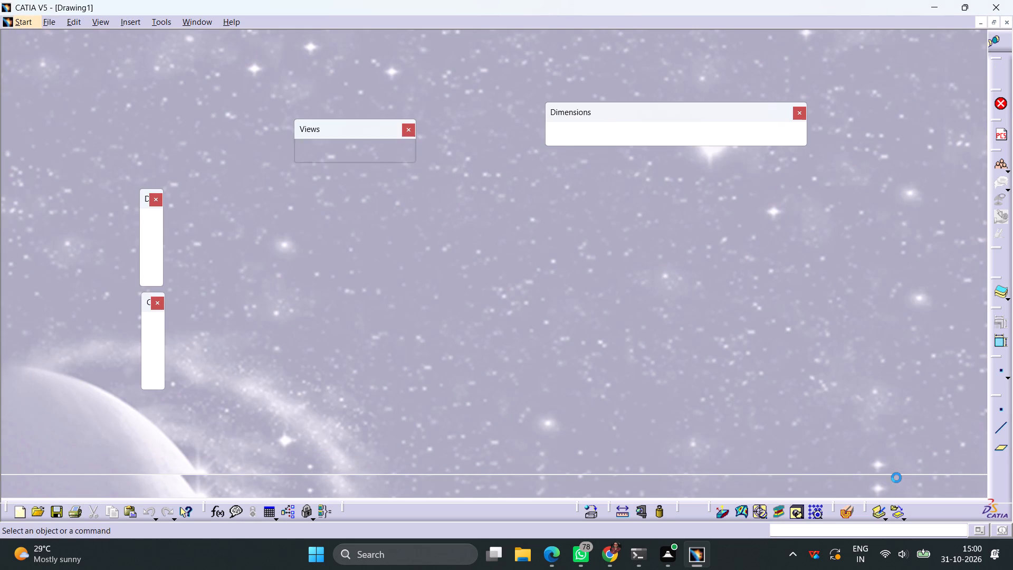
Set the projection method of Sheet.1 to third angle standard.
right_click(75, 91)
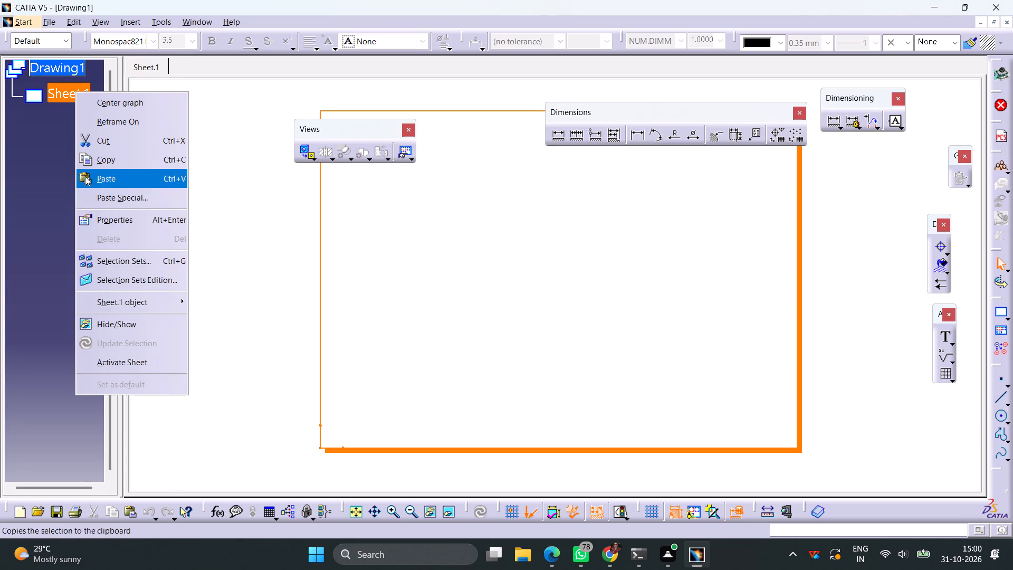
left_click(116, 214)
left_click(711, 320)
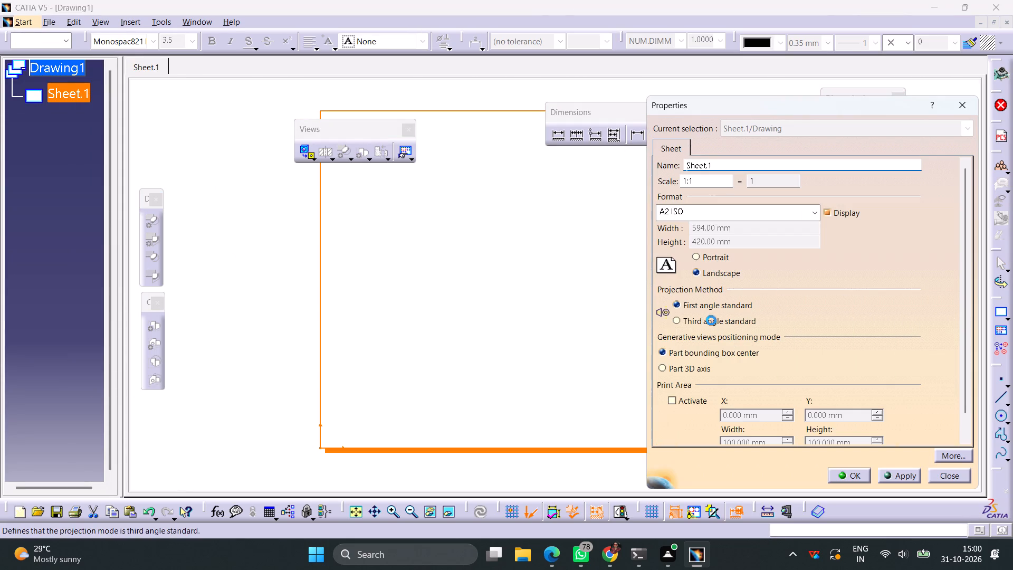
left_click(886, 481)
left_click(862, 477)
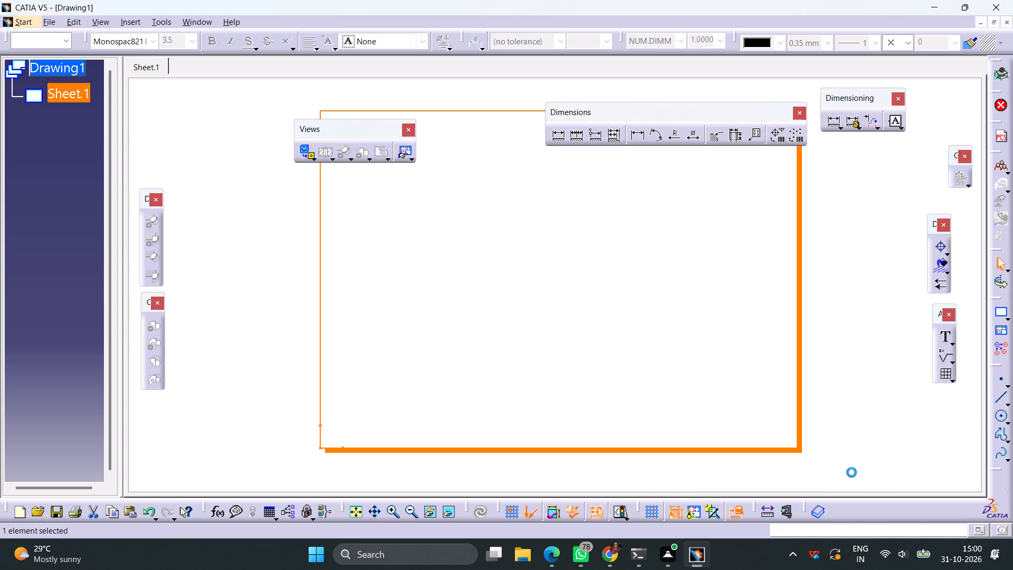
Display the sketcher grid on the drawing sheet.
left_click(658, 516)
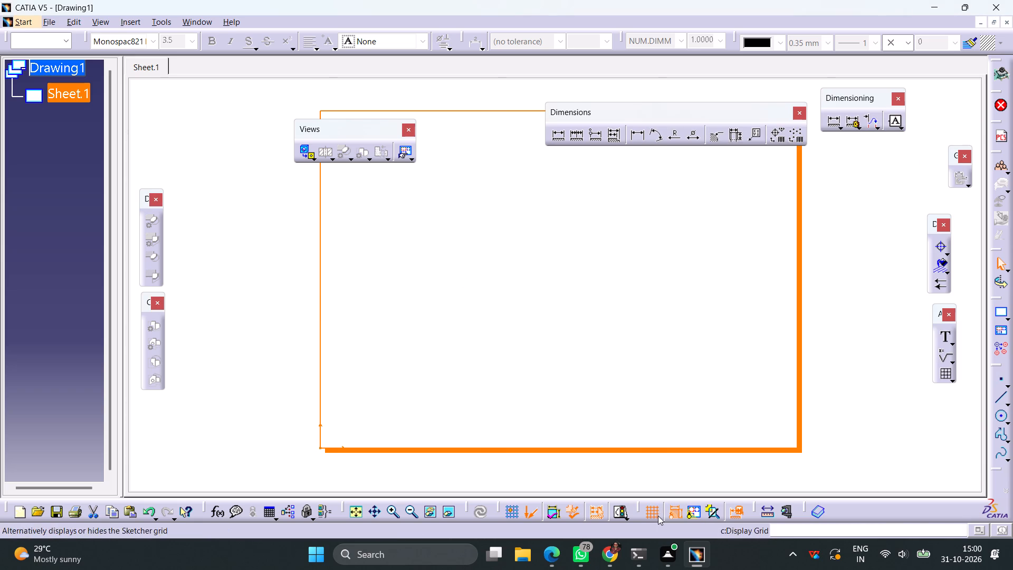
left_click(695, 509)
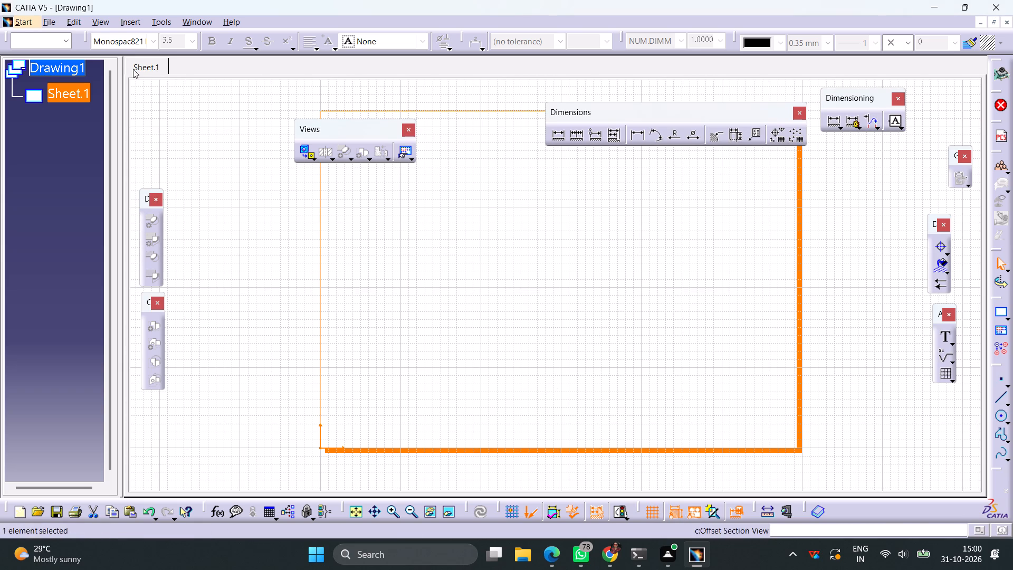
Create a frame and title block in the sheet background using the Drawing Titleblock Sample 1 style.
left_click(303, 148)
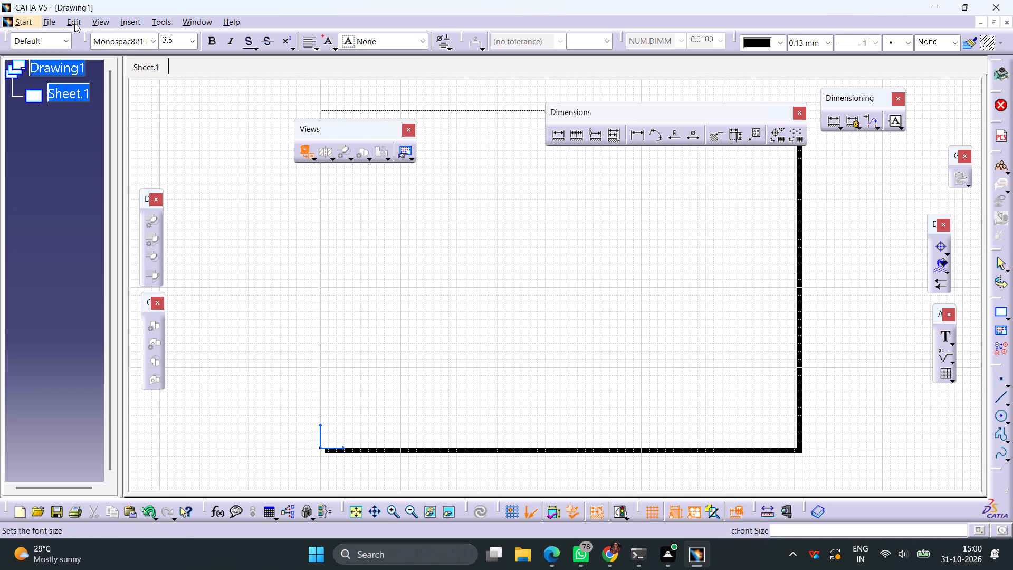
left_click(74, 23)
left_click(141, 401)
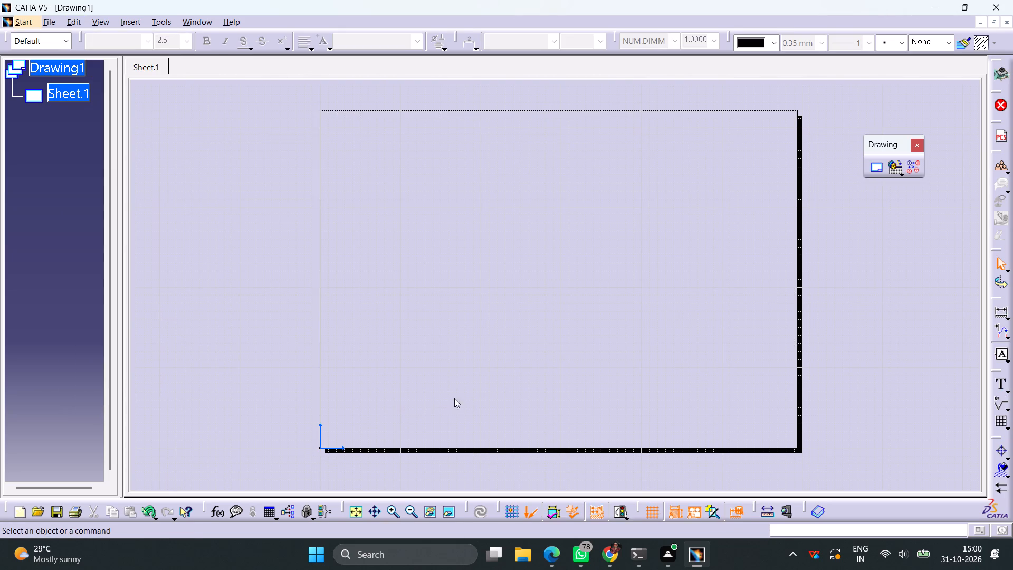
left_click(877, 168)
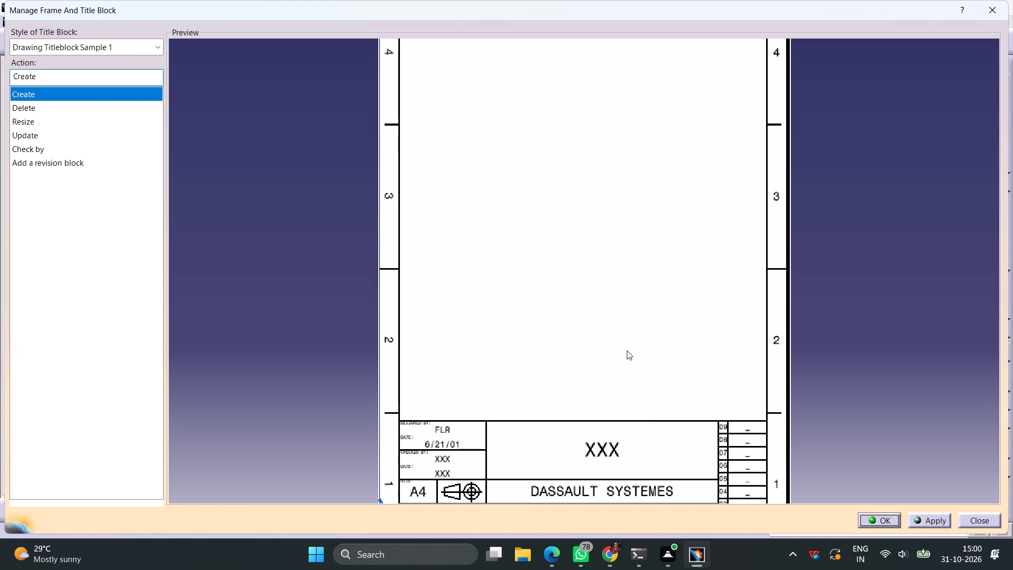
left_click(875, 519)
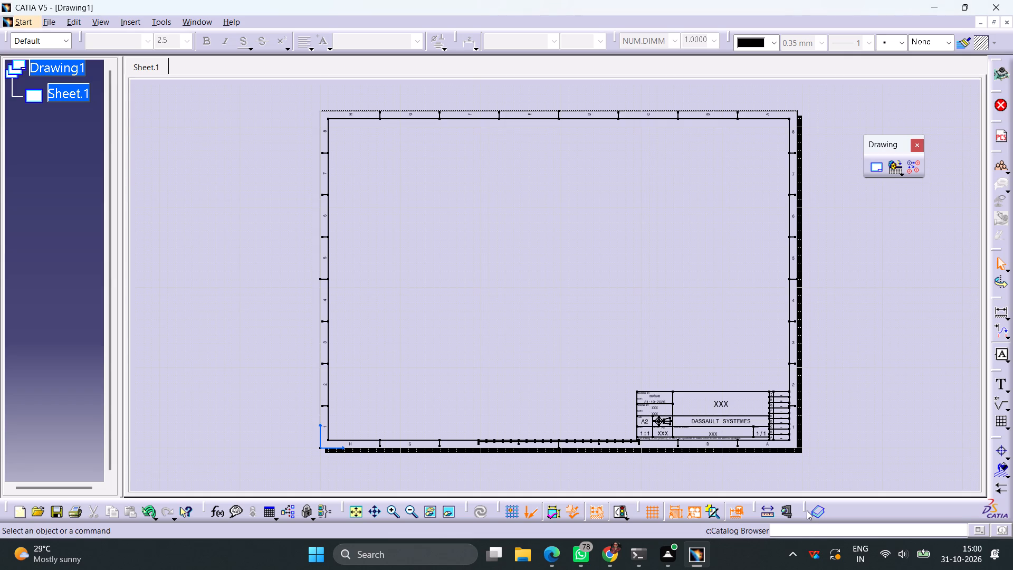
Replace the title placeholder in the title block with INTERNSHIP.
middle_click_drag(804, 469, 792, 413, "ctrl")
middle_click_drag(798, 434, 680, 213)
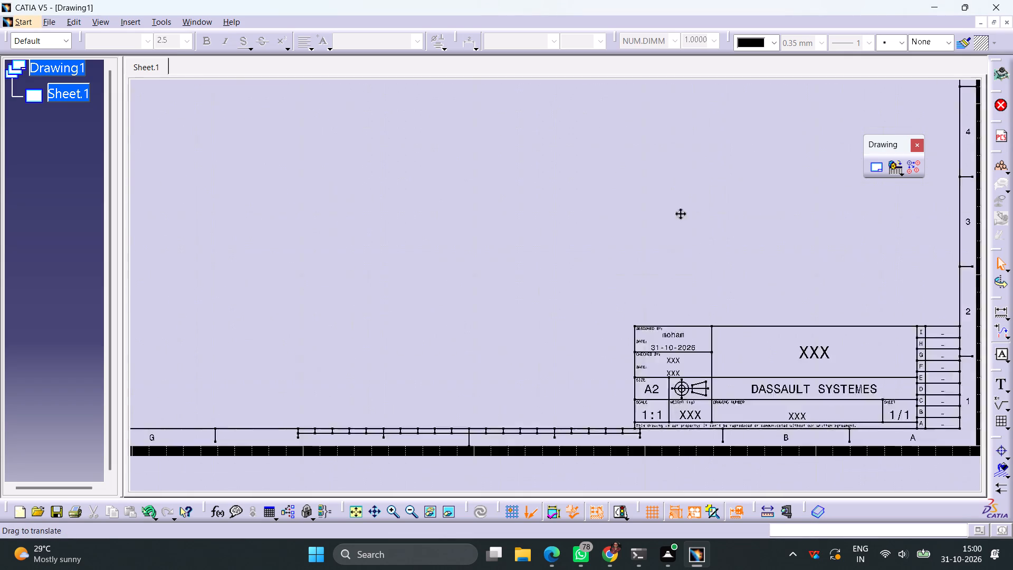
middle_click_drag(680, 213, 657, 174)
double_click(769, 280)
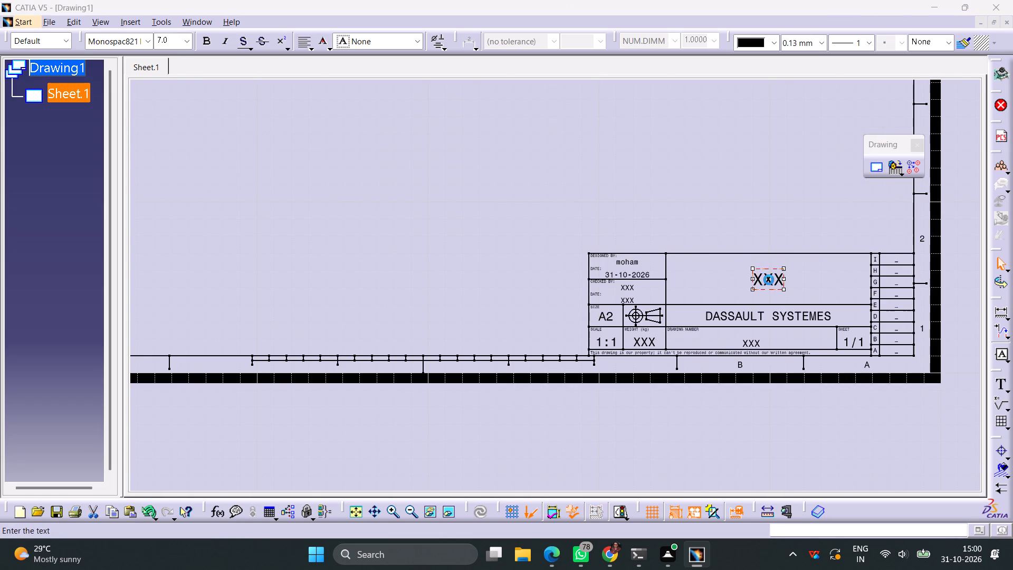
key("i")
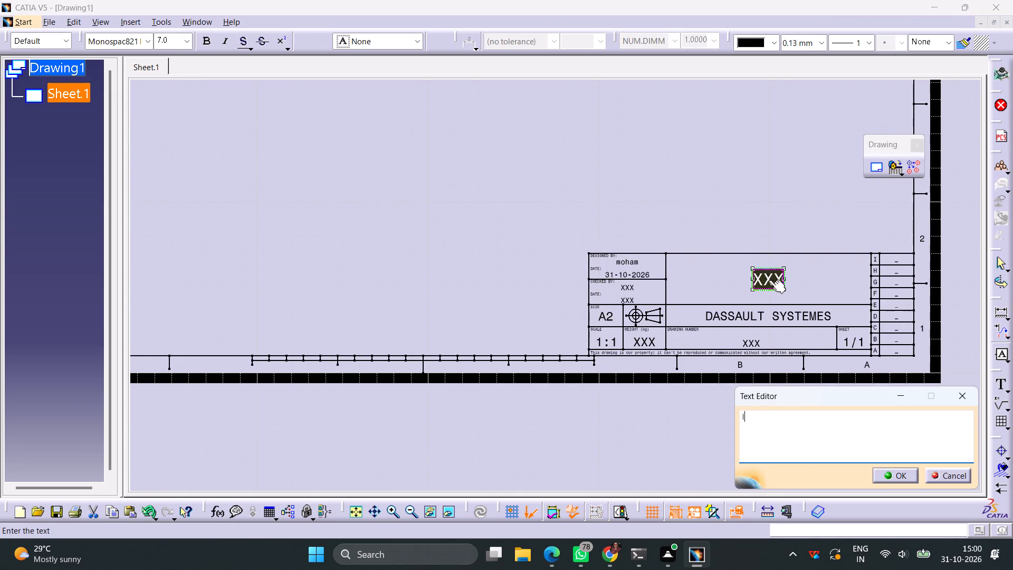
type("NTERNSHIP")
key("Return")
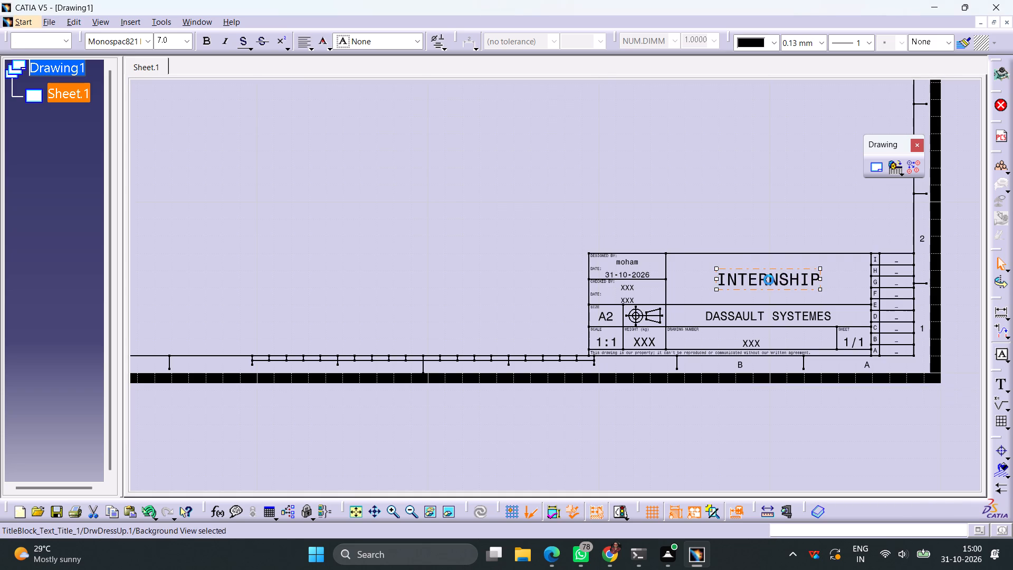
Enter the designer's name in the title block's Designed By field.
double_click(625, 260)
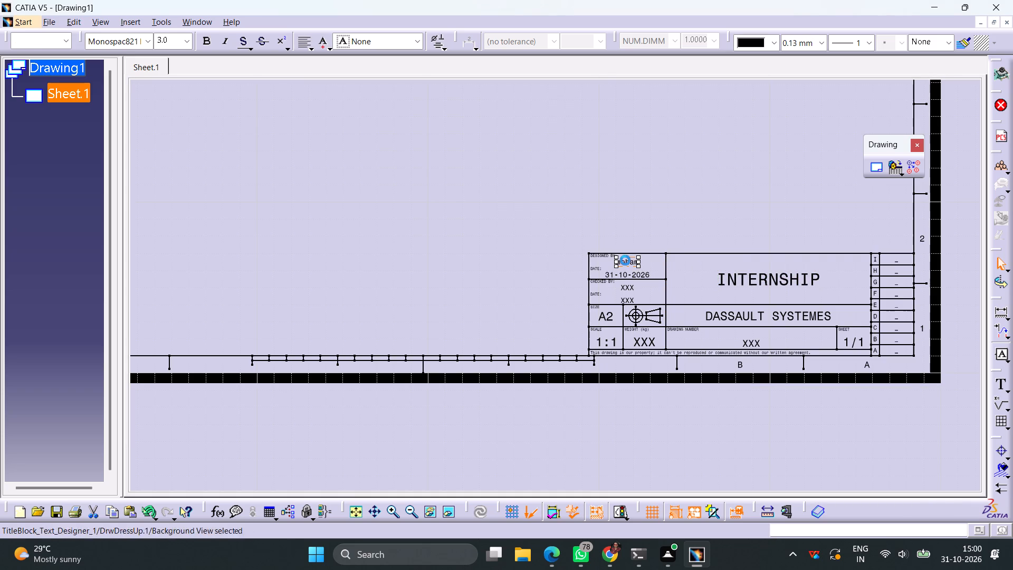
key("t")
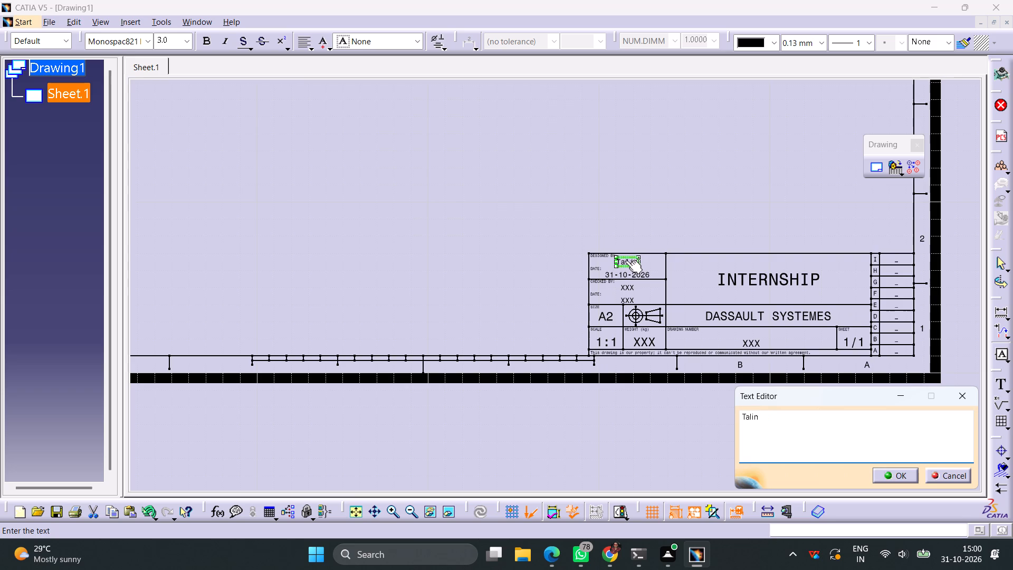
key("BackSpace")
key("b")
key("Return")
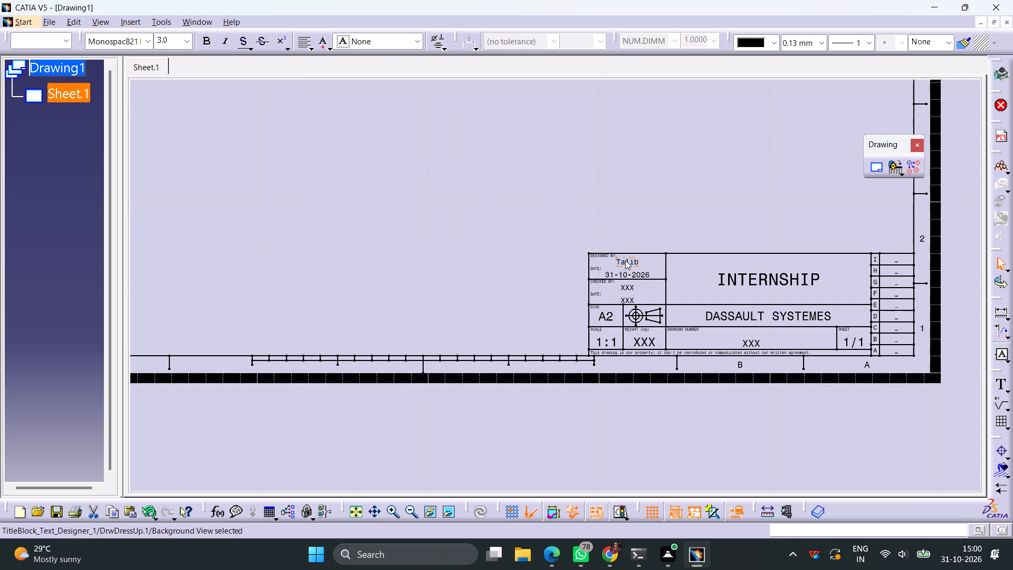
Change the title block's company text to Part Model and its drawing number to 01.
double_click(750, 315)
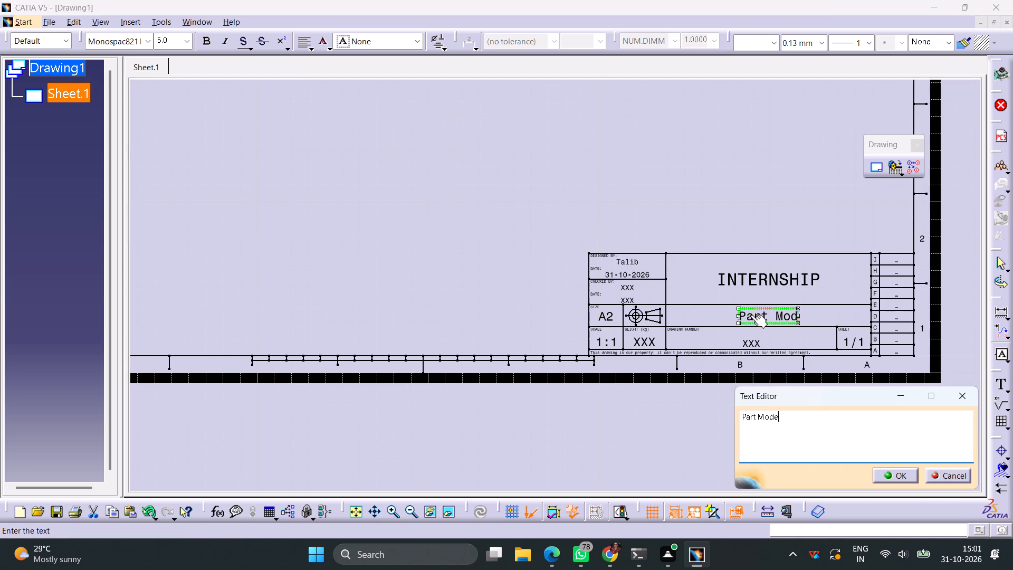
key("Return")
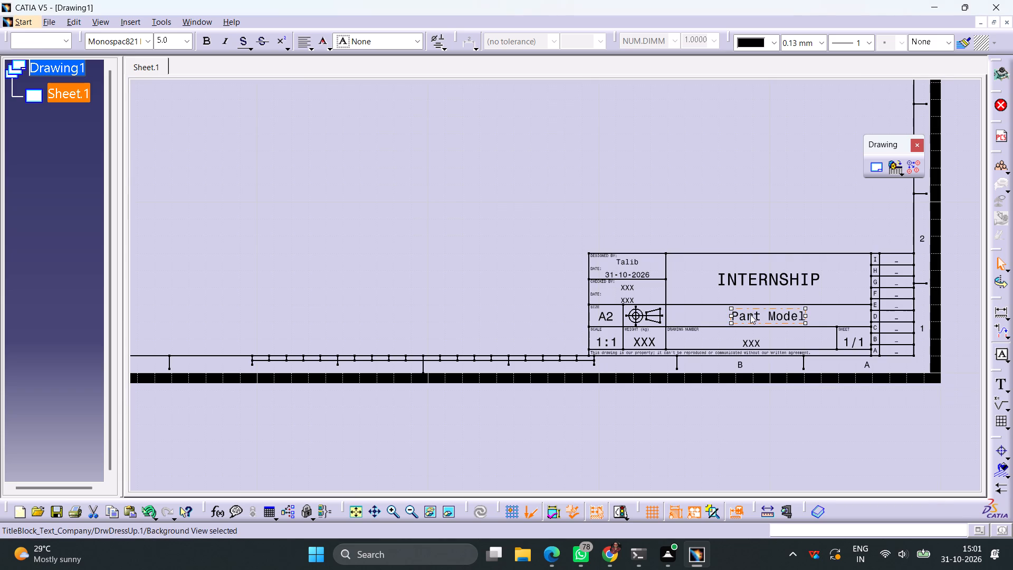
double_click(752, 347)
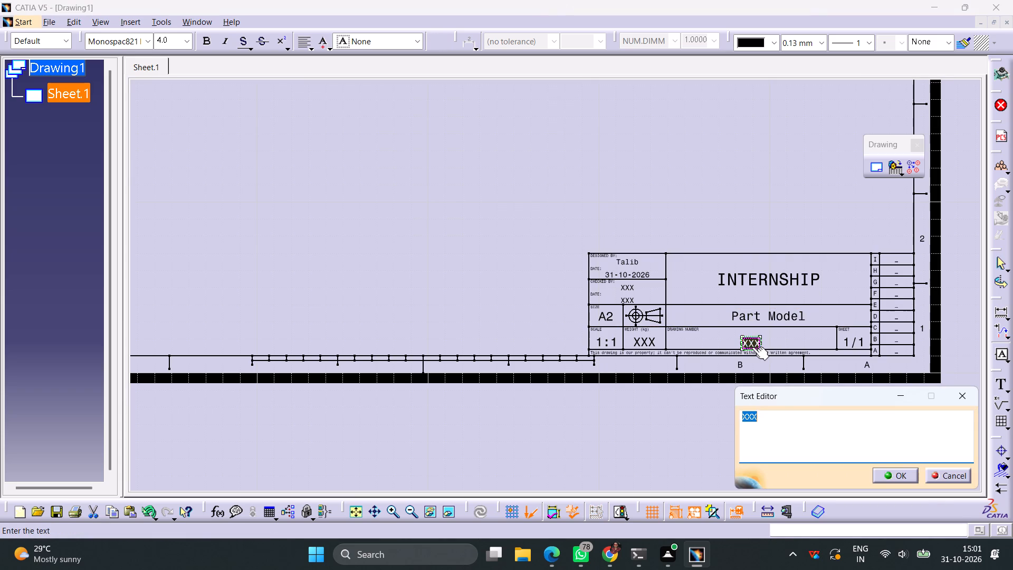
type("01")
key("Return")
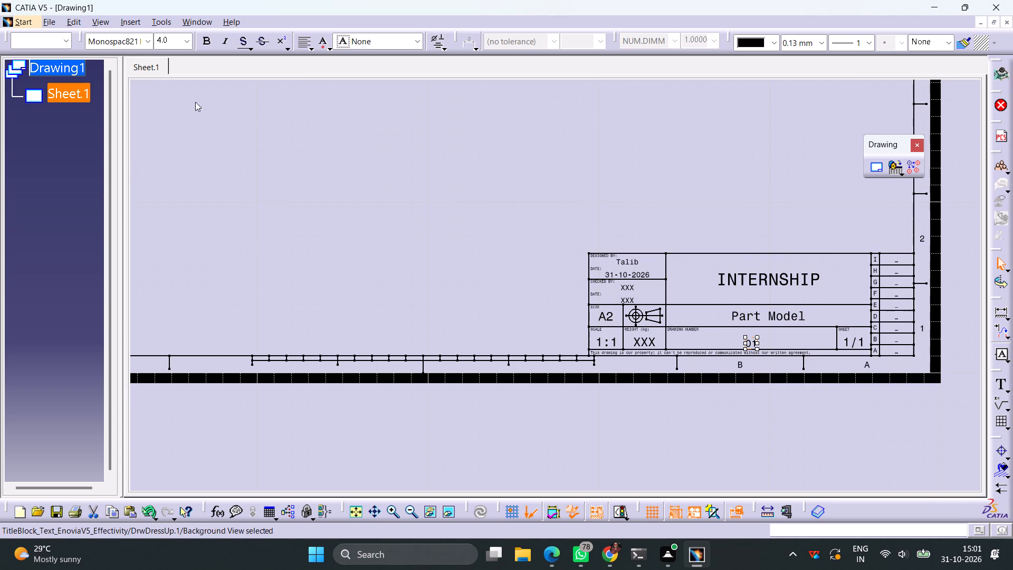
Return from the sheet background to the working views.
left_click(72, 22)
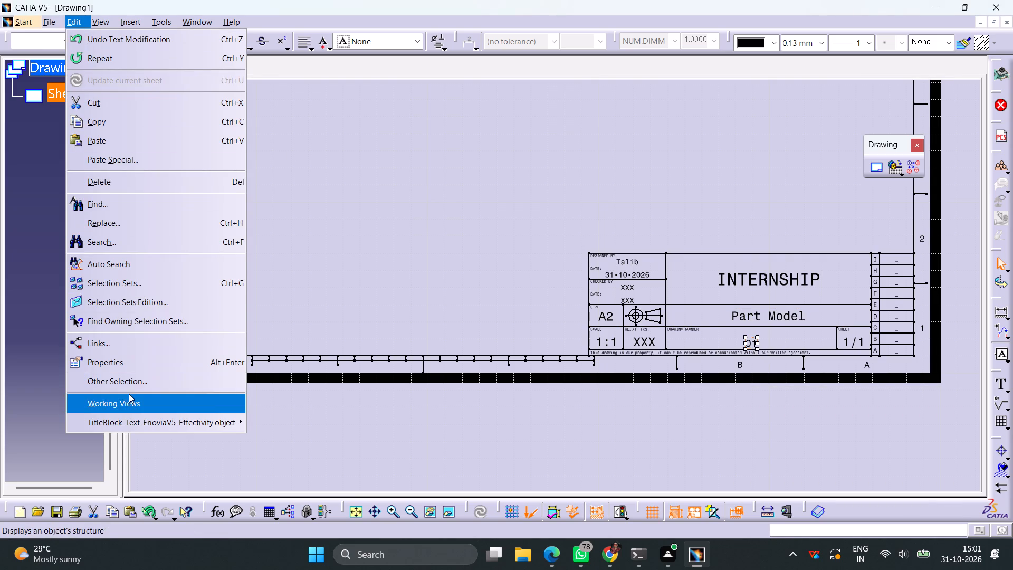
left_click(122, 398)
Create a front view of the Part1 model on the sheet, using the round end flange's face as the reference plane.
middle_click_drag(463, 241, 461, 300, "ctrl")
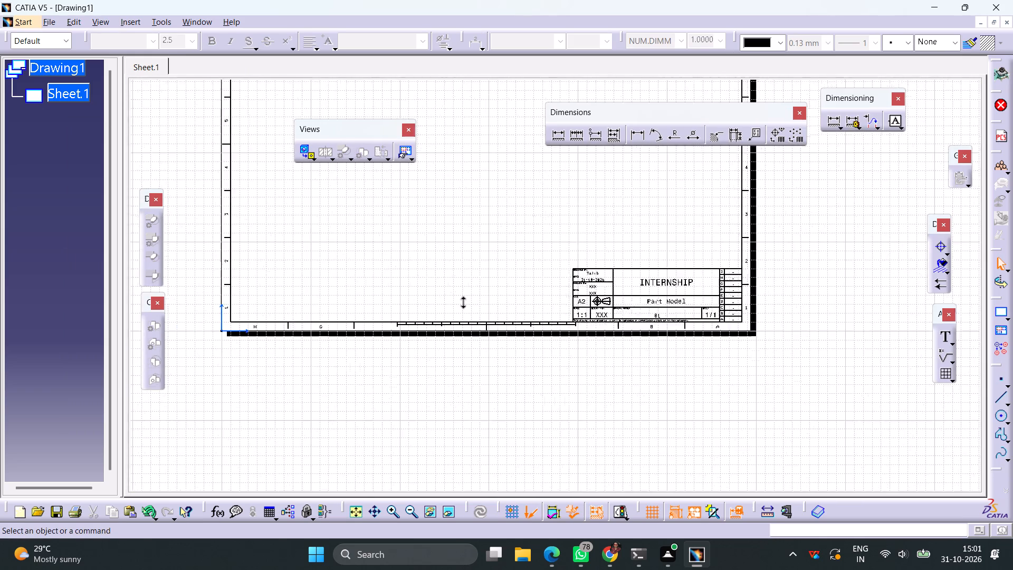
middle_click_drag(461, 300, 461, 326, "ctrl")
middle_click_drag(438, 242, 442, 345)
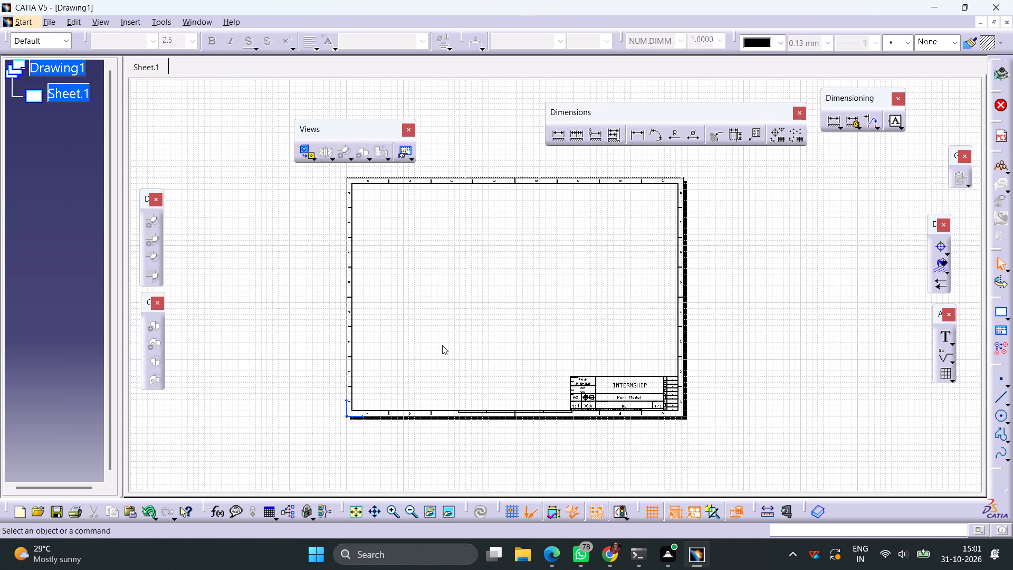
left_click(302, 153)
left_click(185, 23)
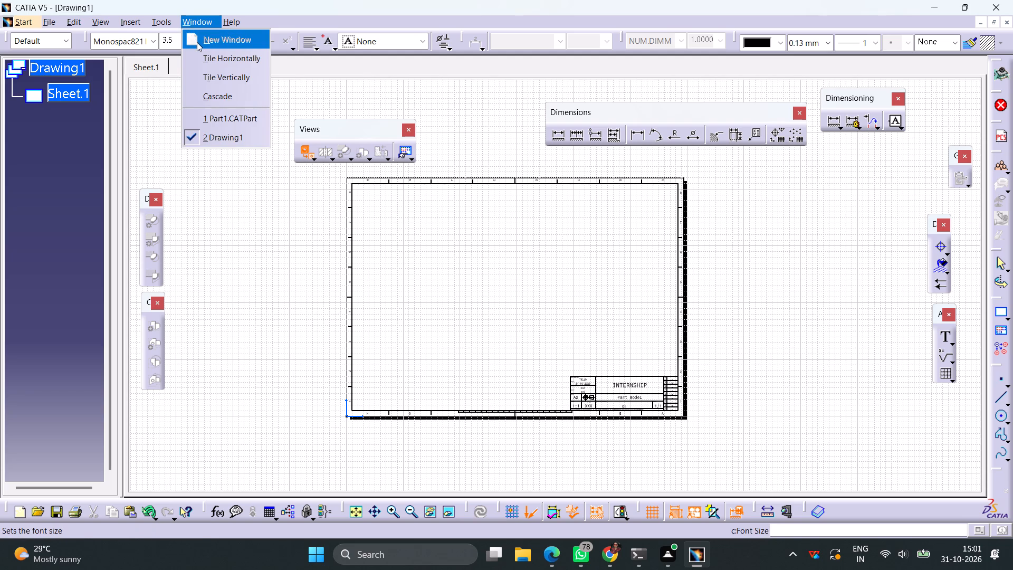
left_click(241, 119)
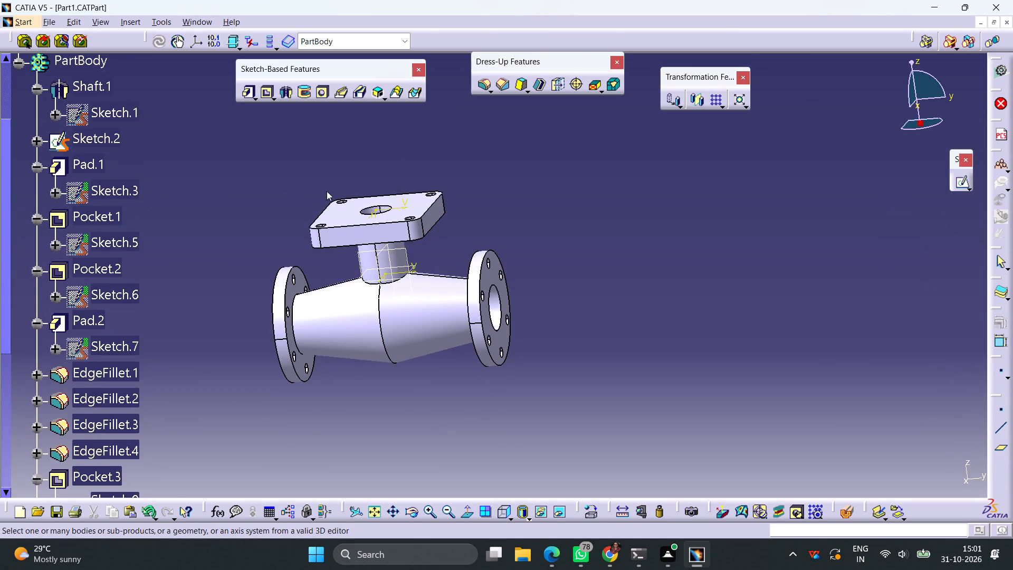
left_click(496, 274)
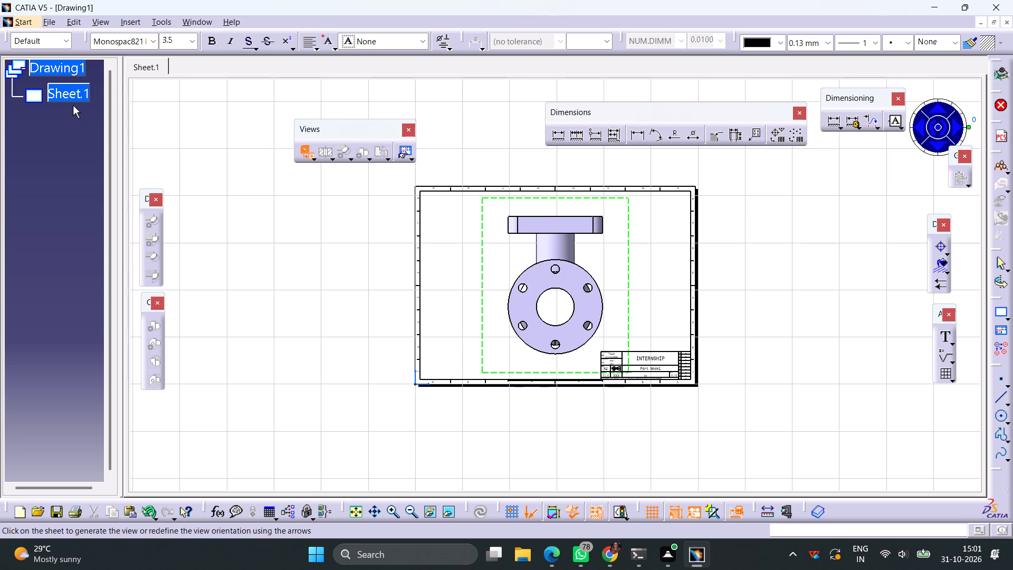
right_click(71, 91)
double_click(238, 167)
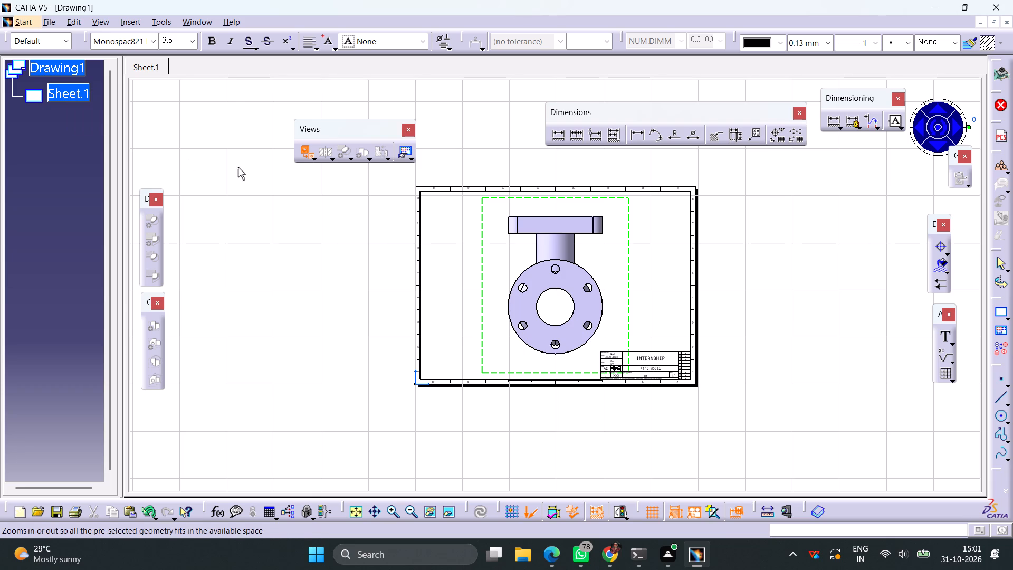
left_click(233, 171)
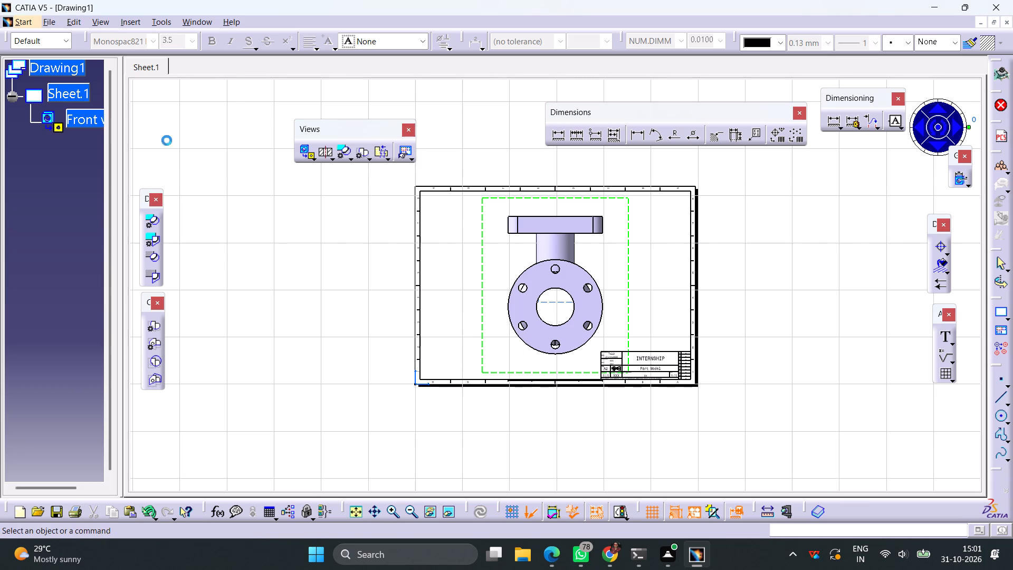
Change the Sheet.1 format to A0 ISO.
right_click(69, 91)
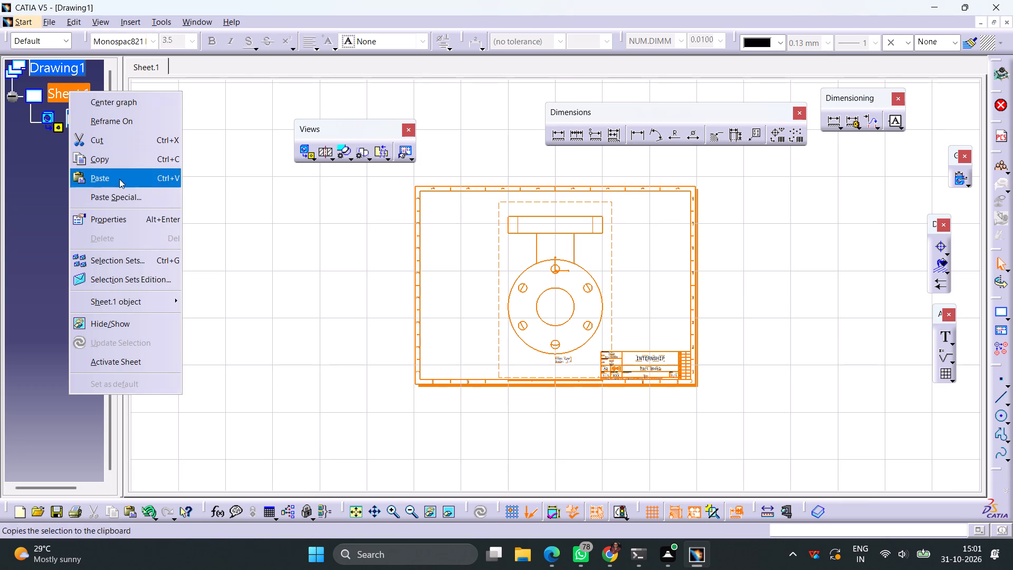
left_click(118, 218)
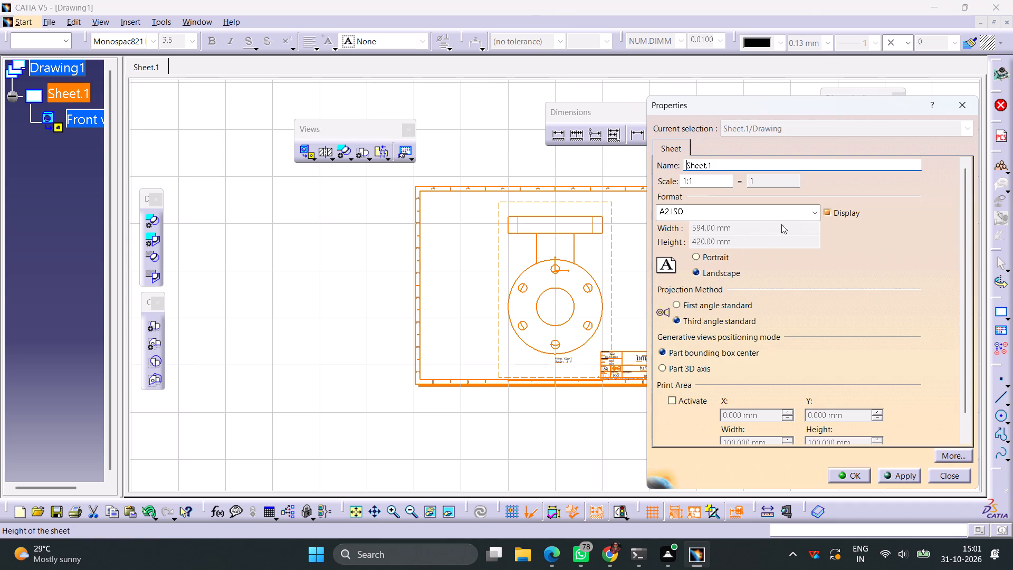
left_click(812, 210)
left_click(694, 224)
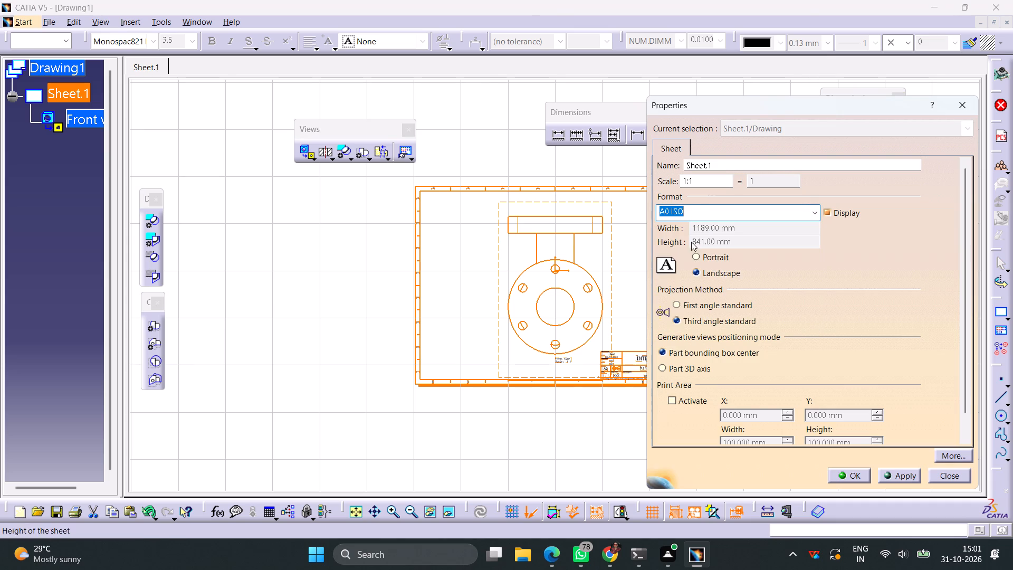
left_click(895, 474)
left_click(852, 476)
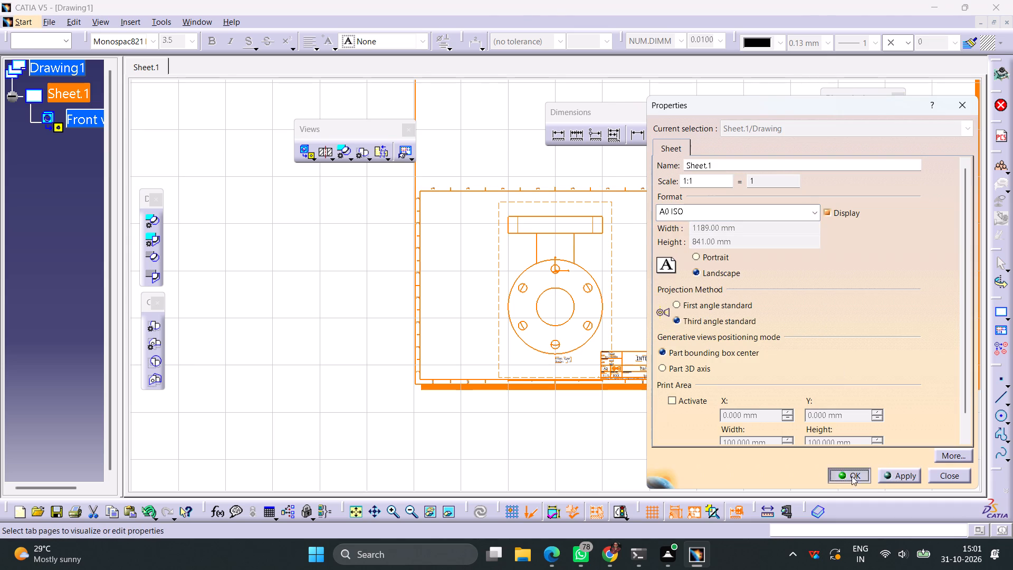
left_click(796, 436)
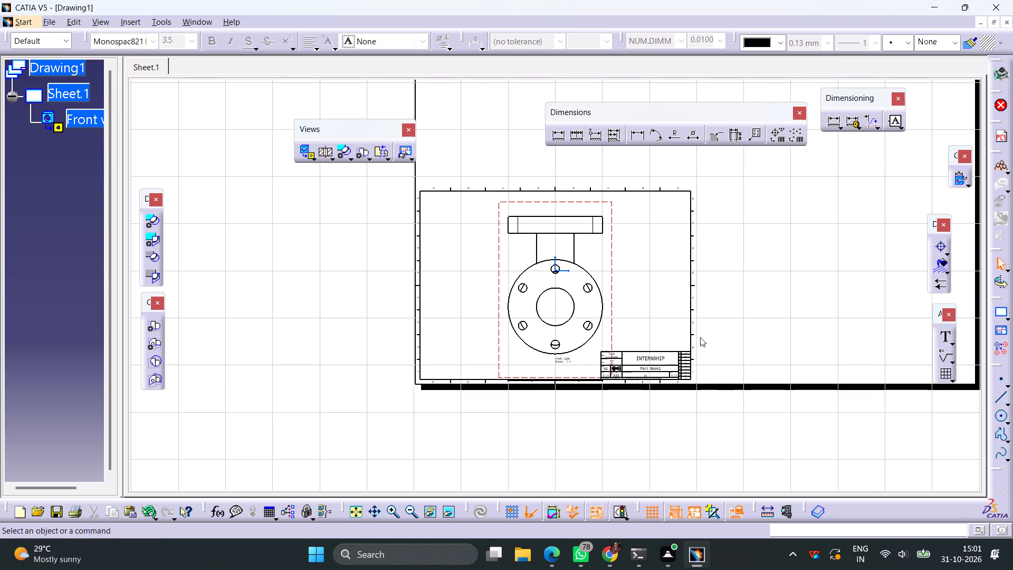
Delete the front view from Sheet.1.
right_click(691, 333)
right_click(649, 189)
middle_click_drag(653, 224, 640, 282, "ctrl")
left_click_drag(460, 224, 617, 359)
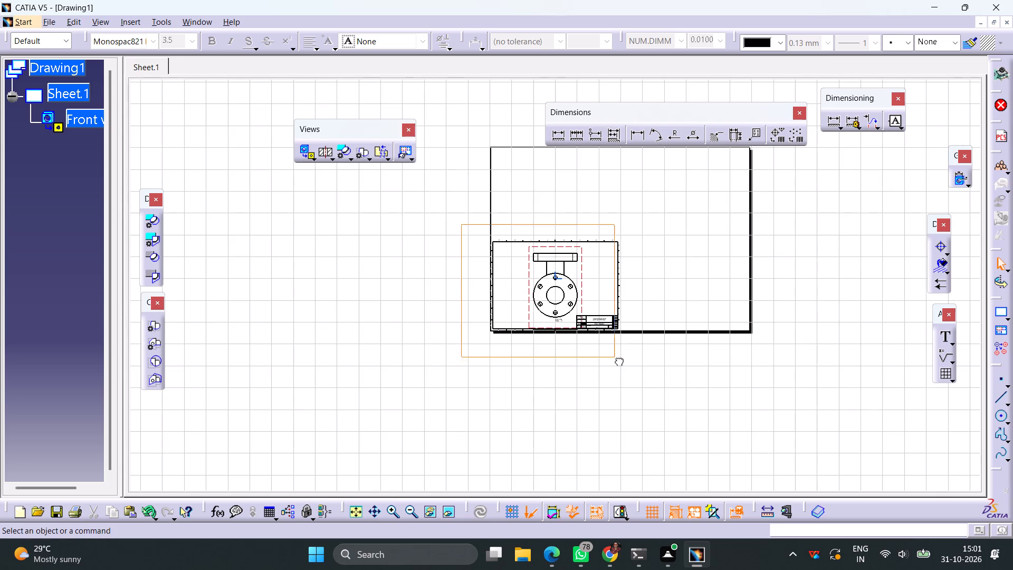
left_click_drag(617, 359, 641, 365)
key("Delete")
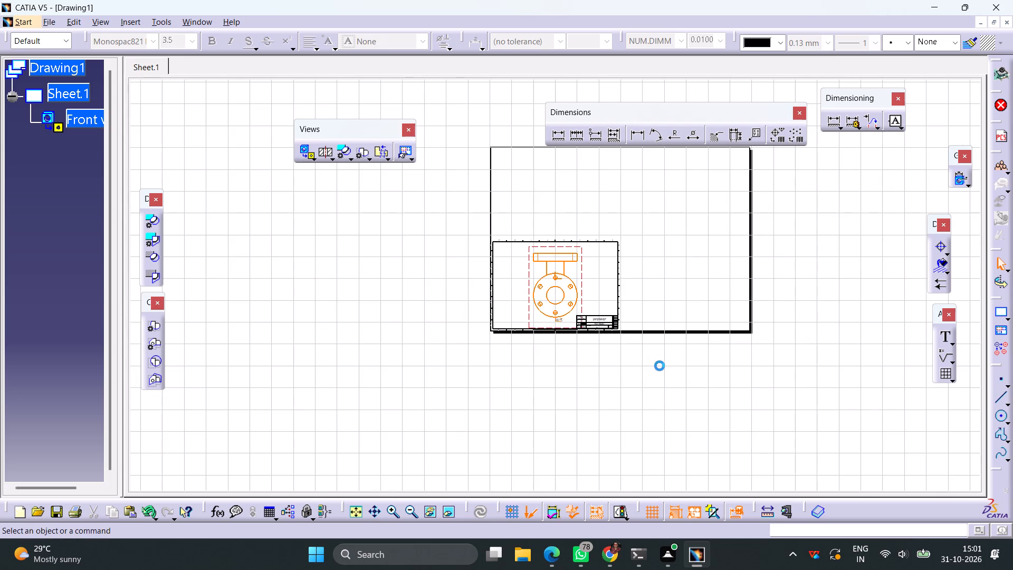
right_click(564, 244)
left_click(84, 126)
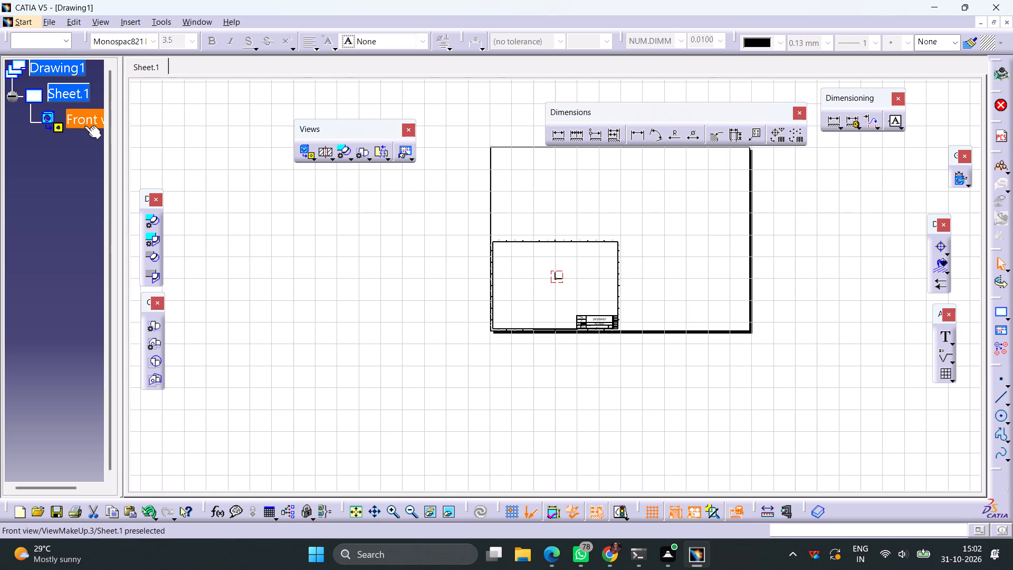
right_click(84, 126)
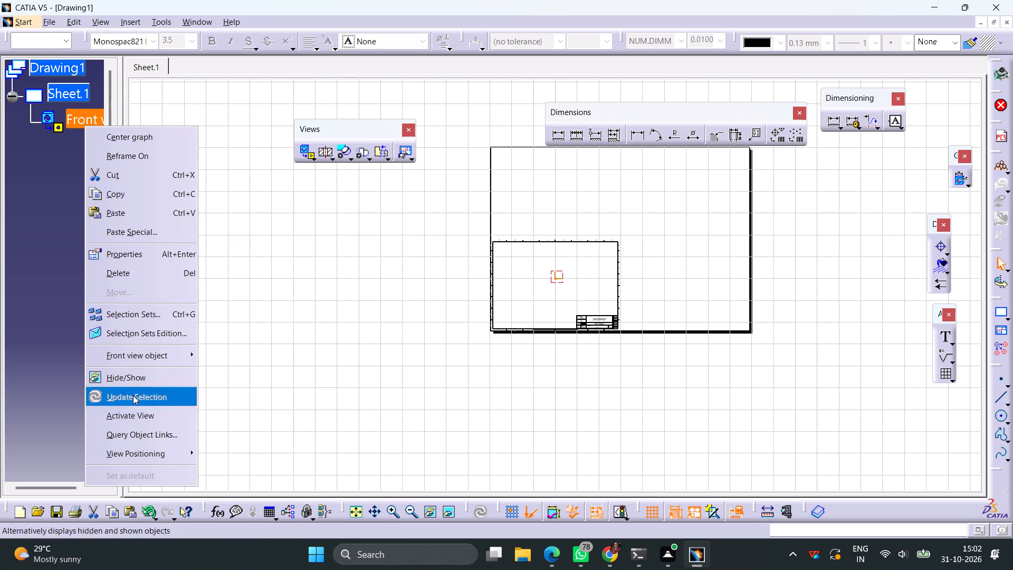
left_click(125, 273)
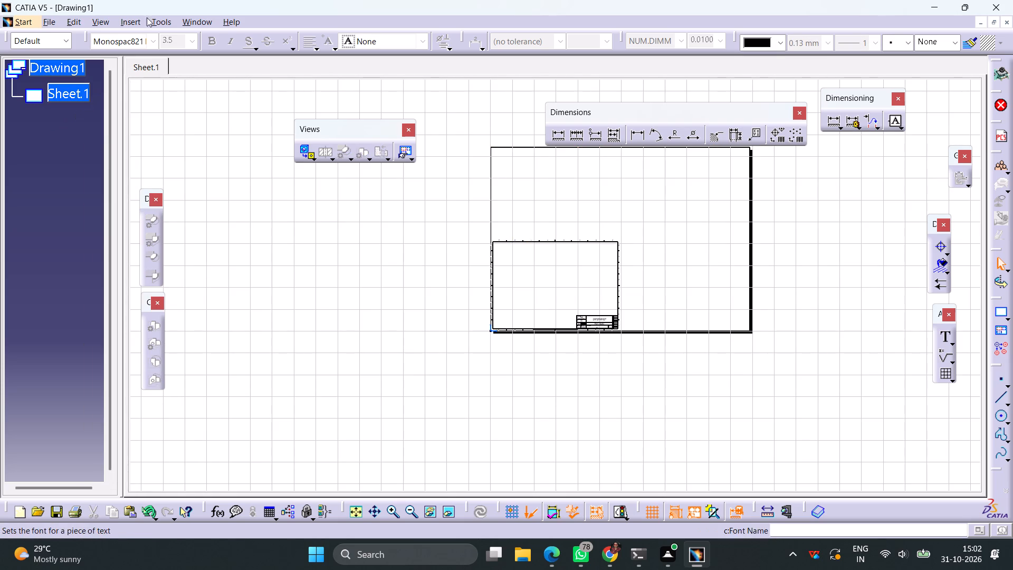
Switch to the sheet background and delete the existing frame and title block.
left_click(76, 22)
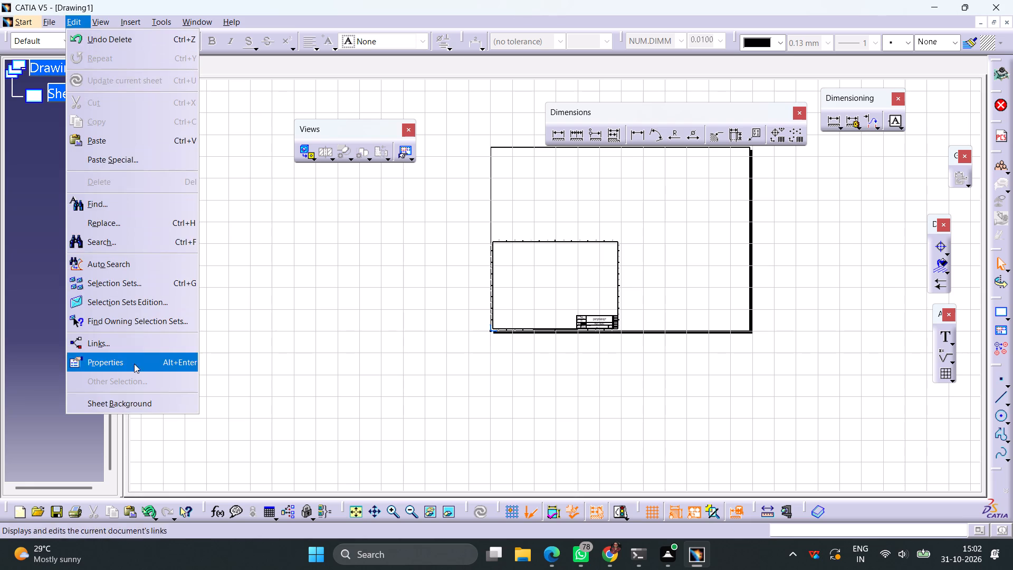
left_click(122, 404)
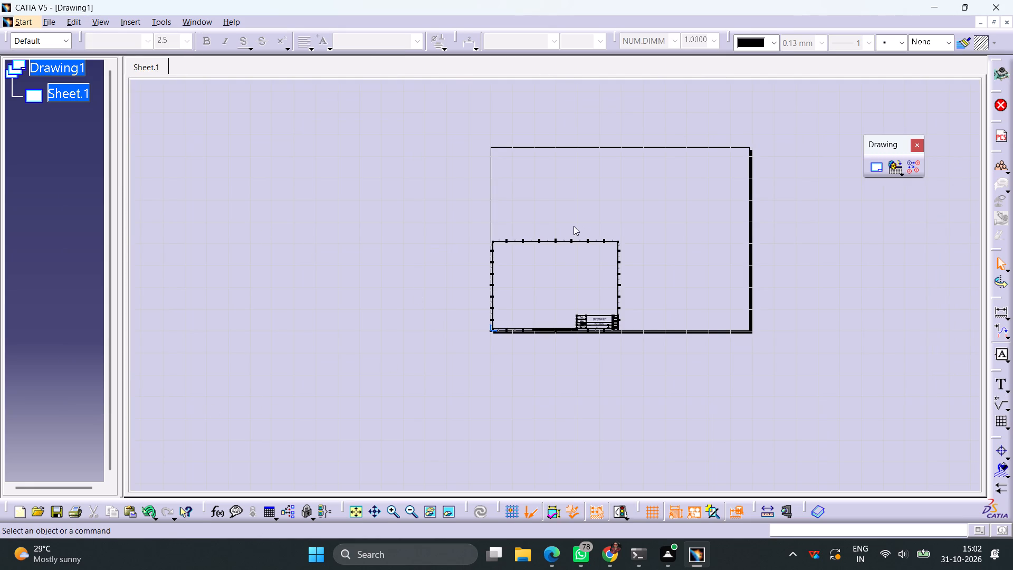
left_click(877, 165)
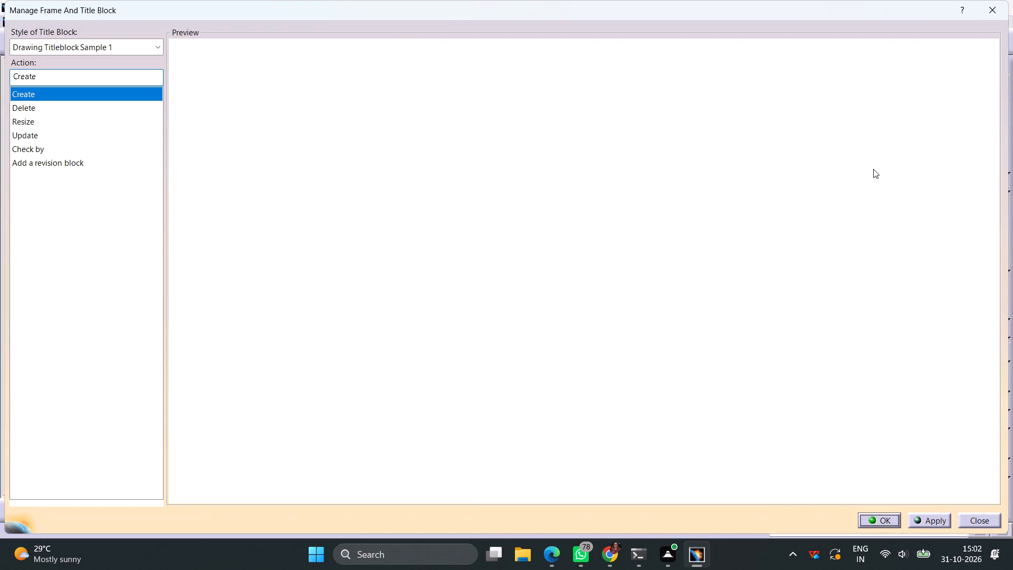
left_click(29, 107)
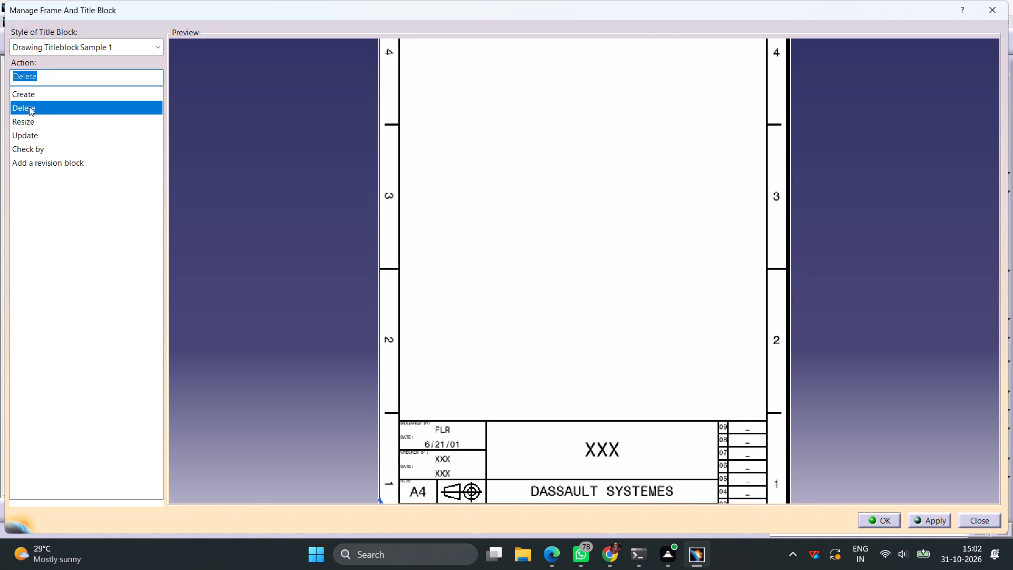
left_click(893, 515)
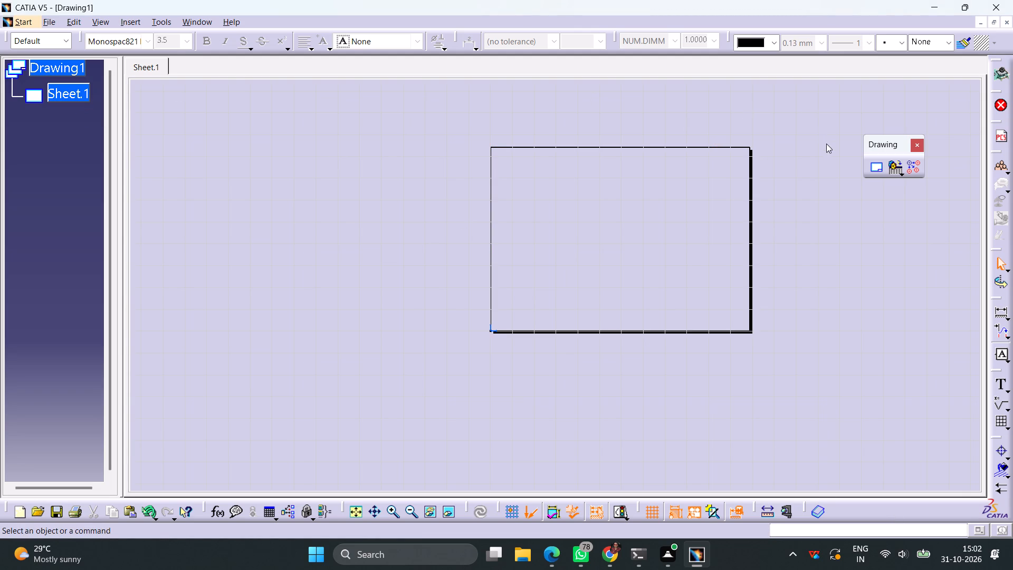
Create a new frame and title block on the A0 sheet with the Drawing Titleblock Sample 1 style.
left_click(873, 168)
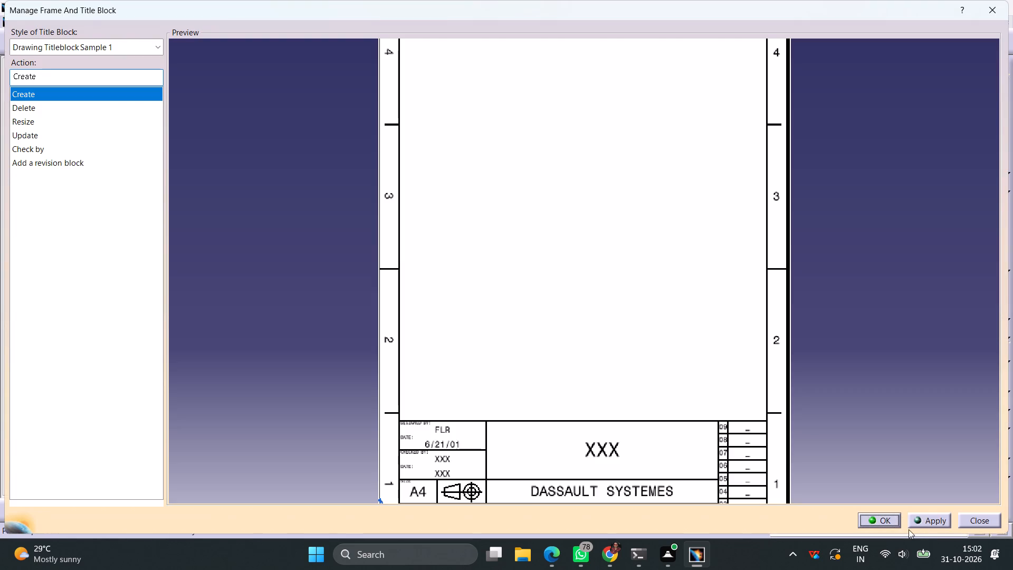
left_click(891, 522)
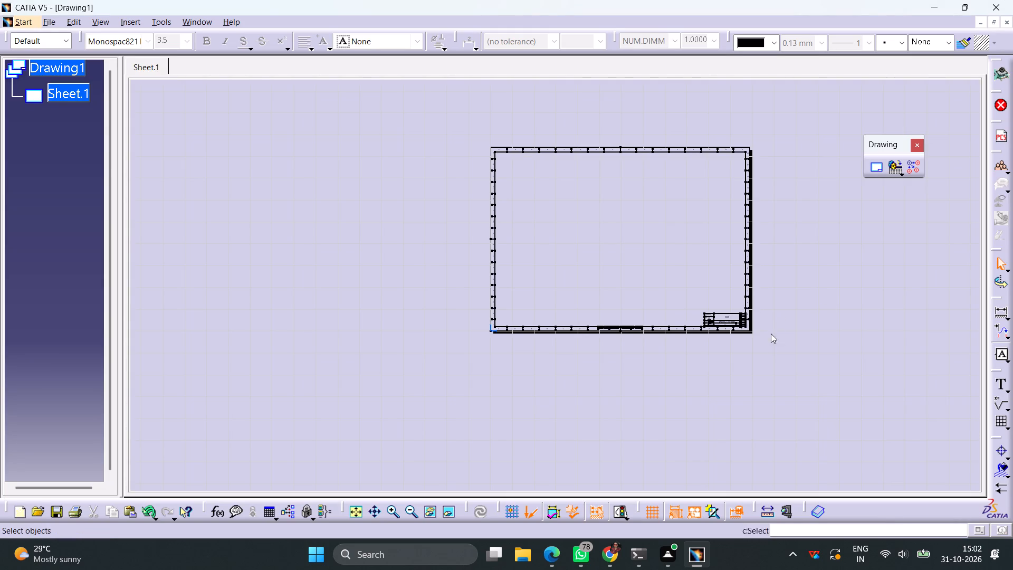
Replace the title placeholder in the new title block with INTERNSHIP.
middle_click_drag(769, 345, 770, 263, "ctrl")
middle_click_drag(859, 360, 346, 241)
middle_click_drag(623, 389, 632, 282, "ctrl")
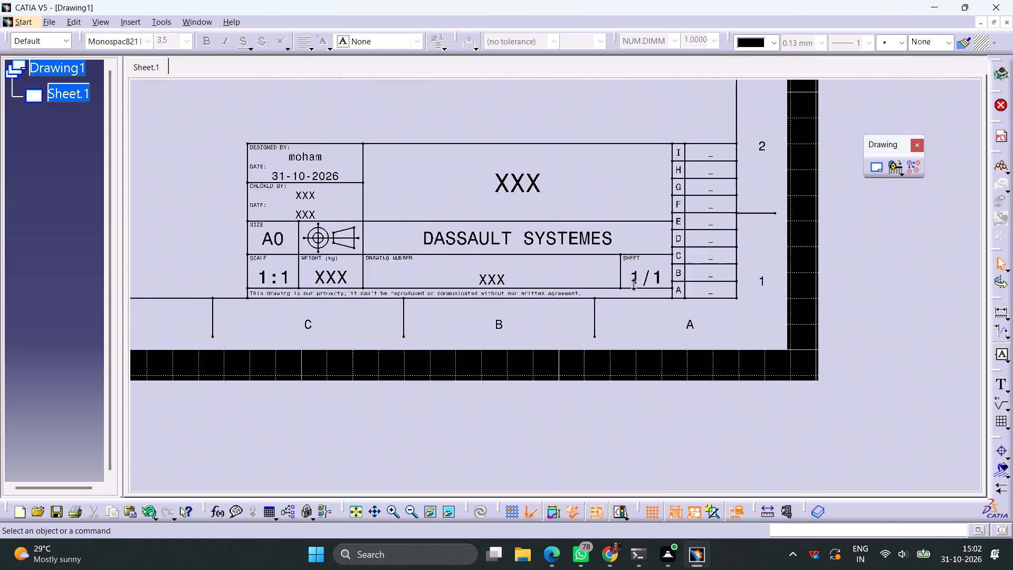
middle_click_drag(632, 282, 638, 258, "ctrl")
double_click(481, 146)
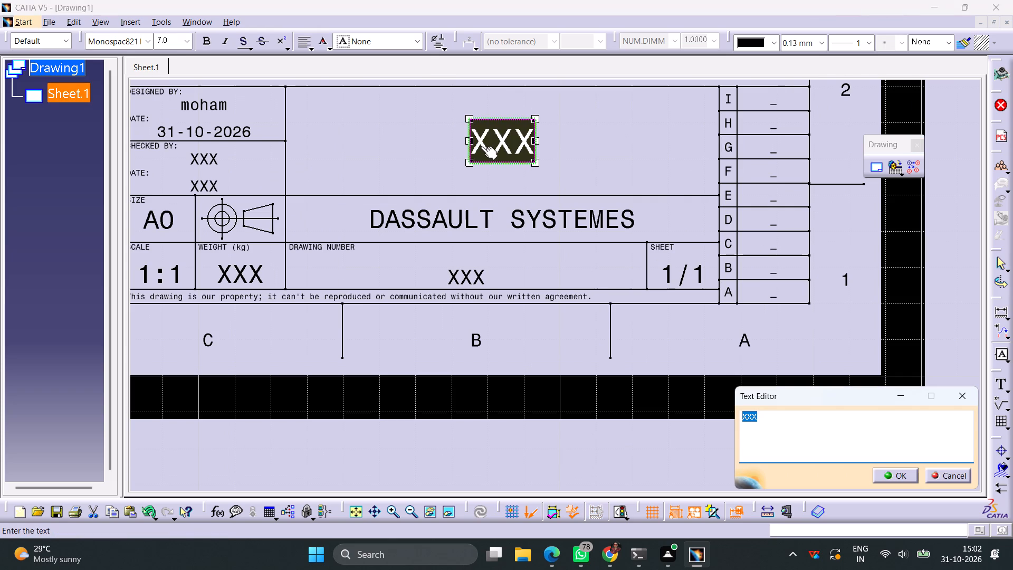
type("INTERNSHIP")
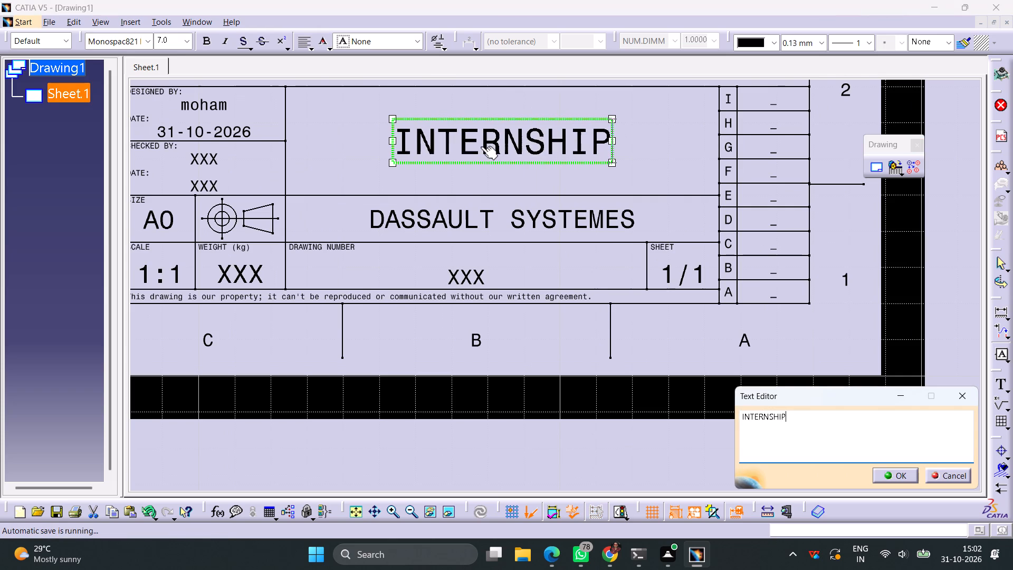
key("Return")
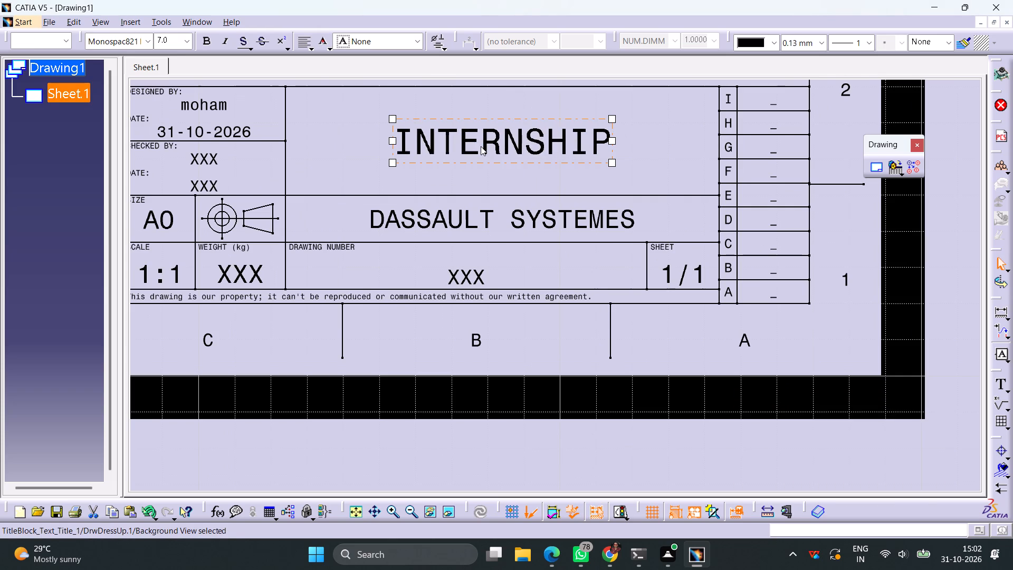
Change the title block's company text to Part Model and its drawing number to 01.
double_click(492, 224)
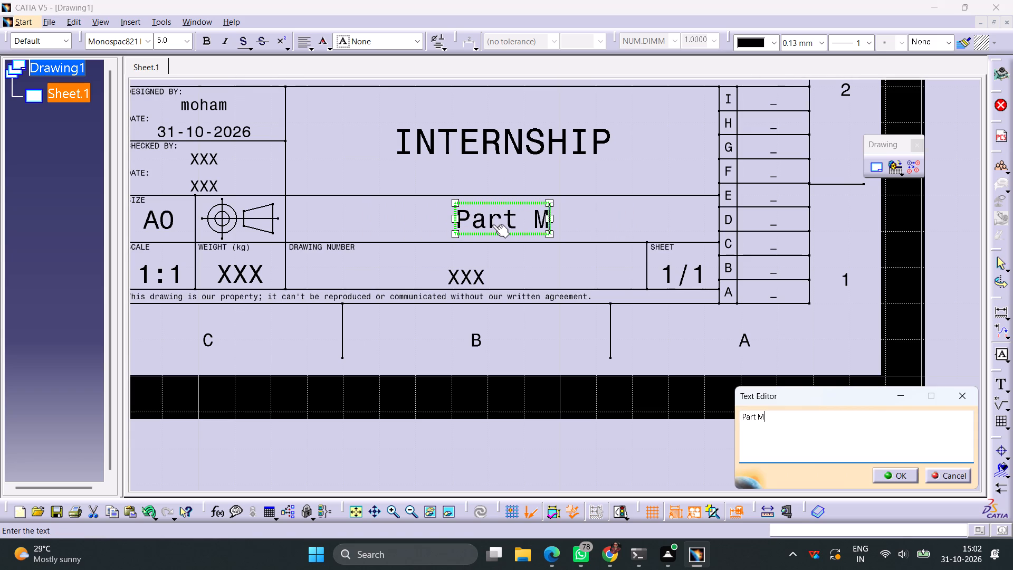
type("odel")
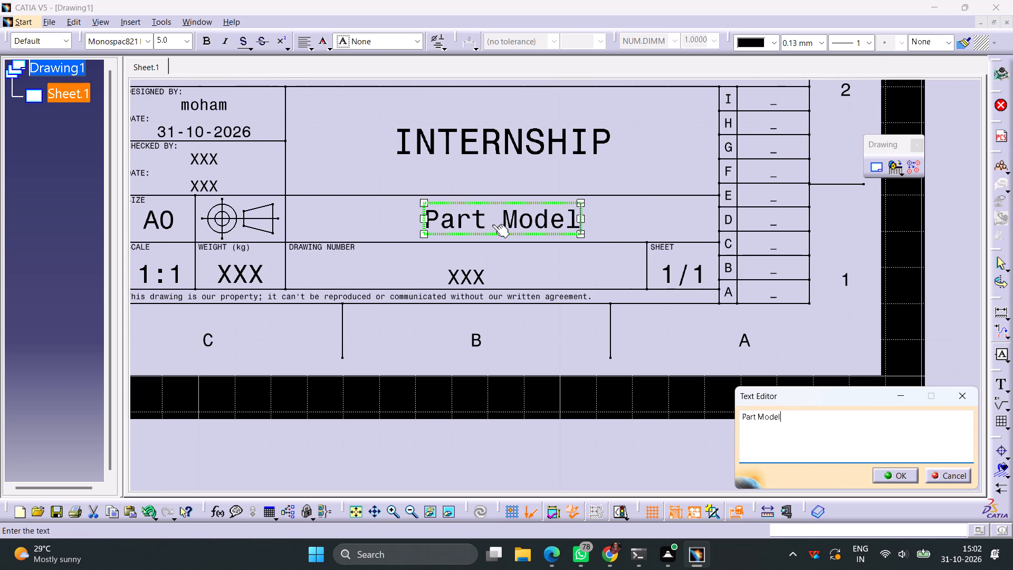
key("Return")
double_click(472, 279)
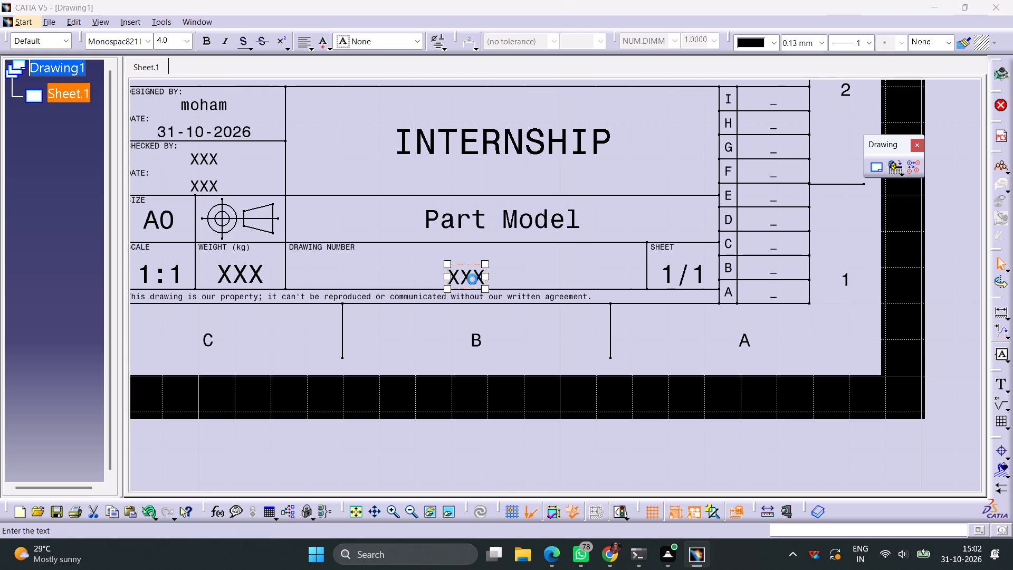
type("01")
key("Return")
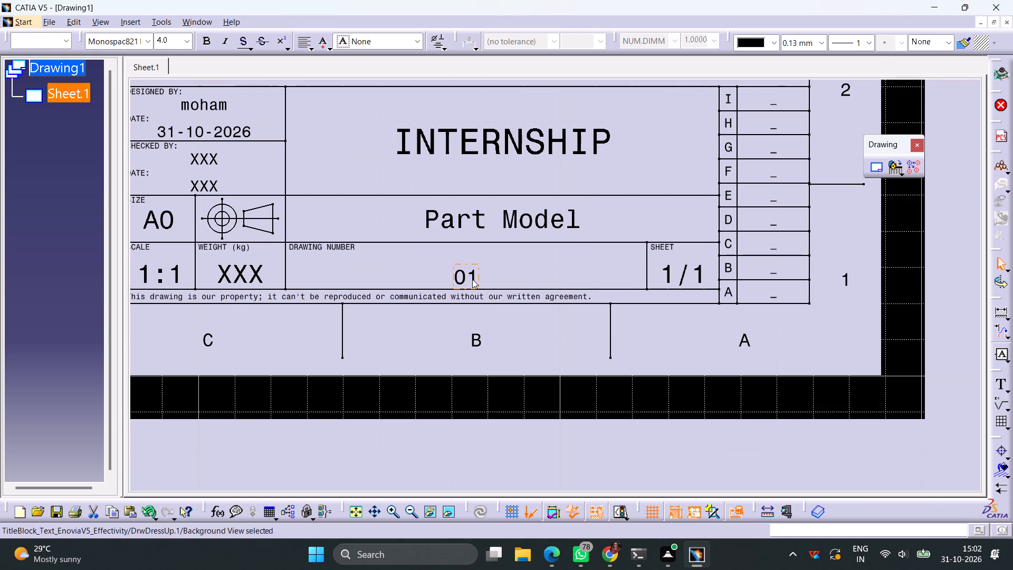
Replace the name in the title block's DESIGNED BY field with the designer's name.
double_click(214, 104)
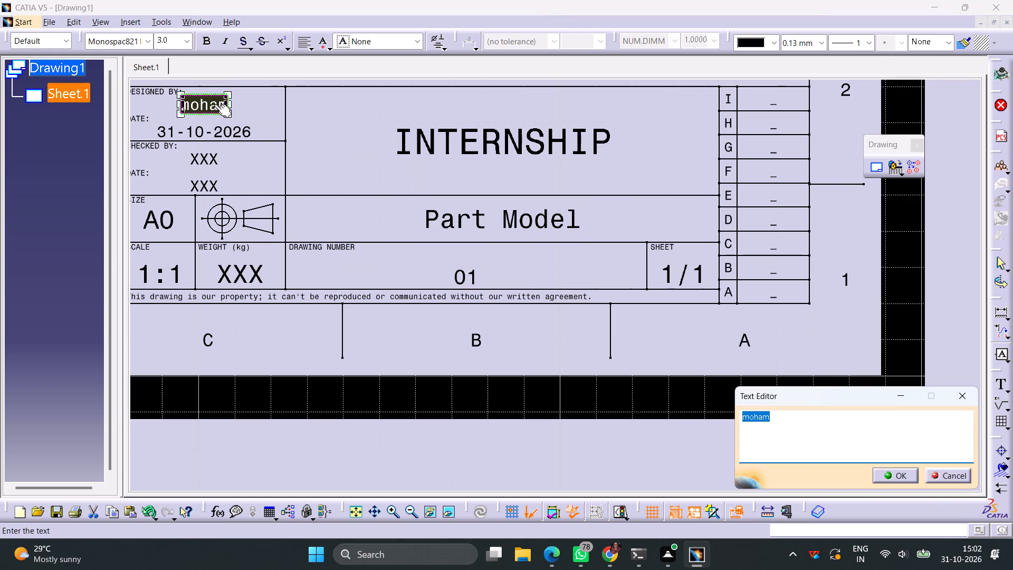
type("alib")
key("Return")
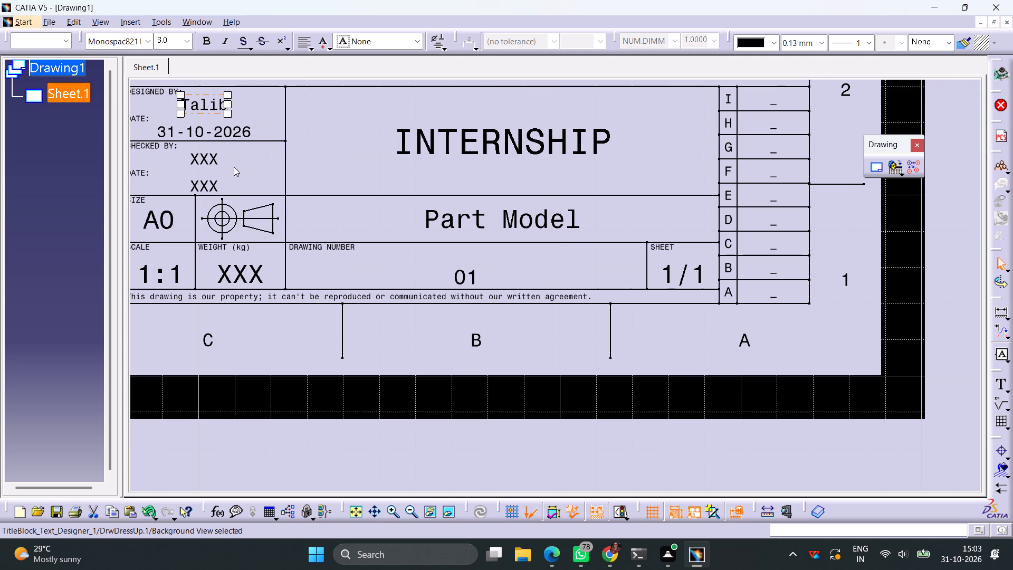
Return from the sheet background to the working views.
left_click(67, 20)
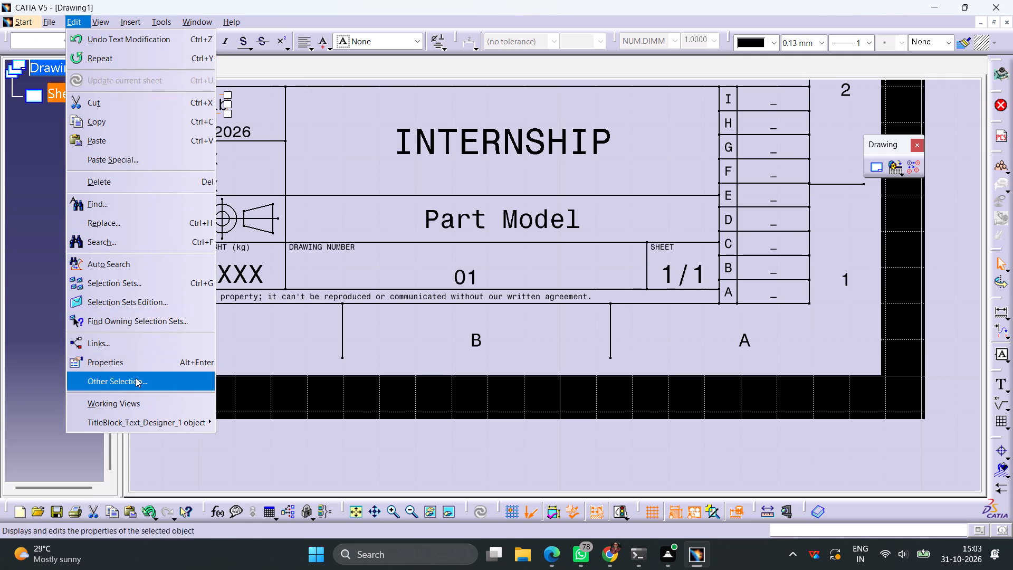
left_click(133, 401)
Create a front view of Part1 from the round end flange's face and place it in the lower middle of the sheet.
middle_click_drag(511, 238, 536, 423, "ctrl")
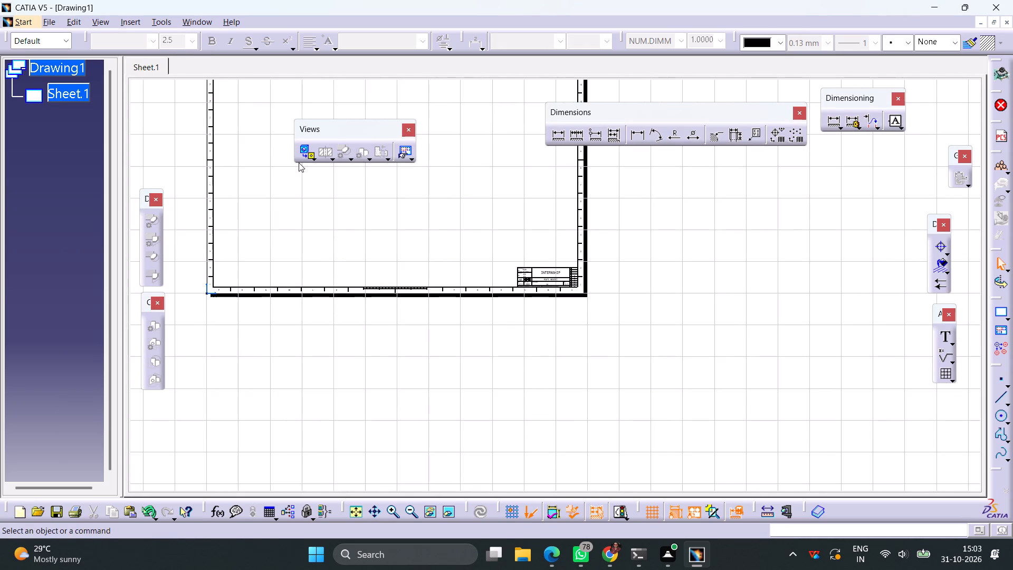
left_click(303, 154)
left_click(192, 24)
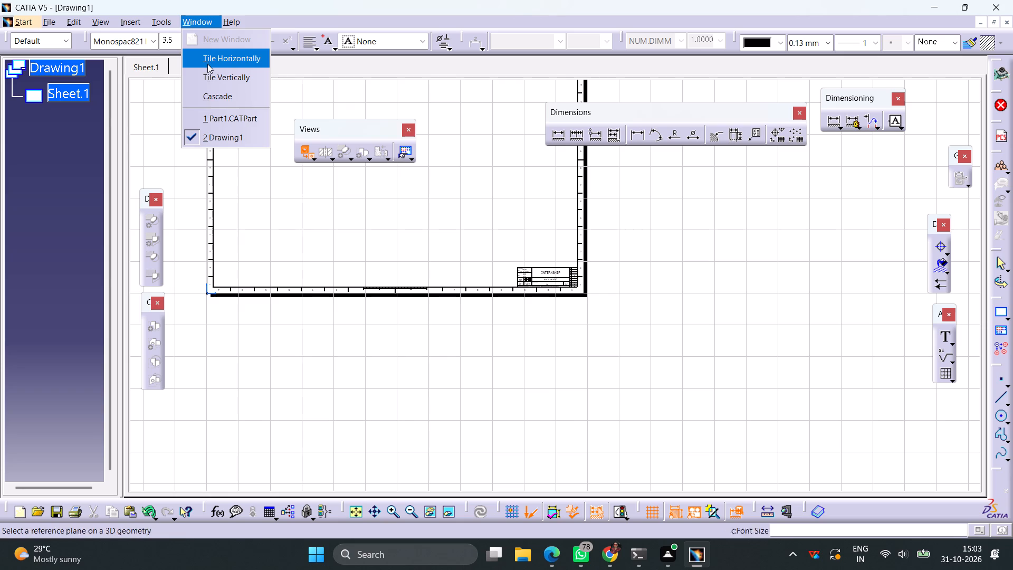
left_click(213, 113)
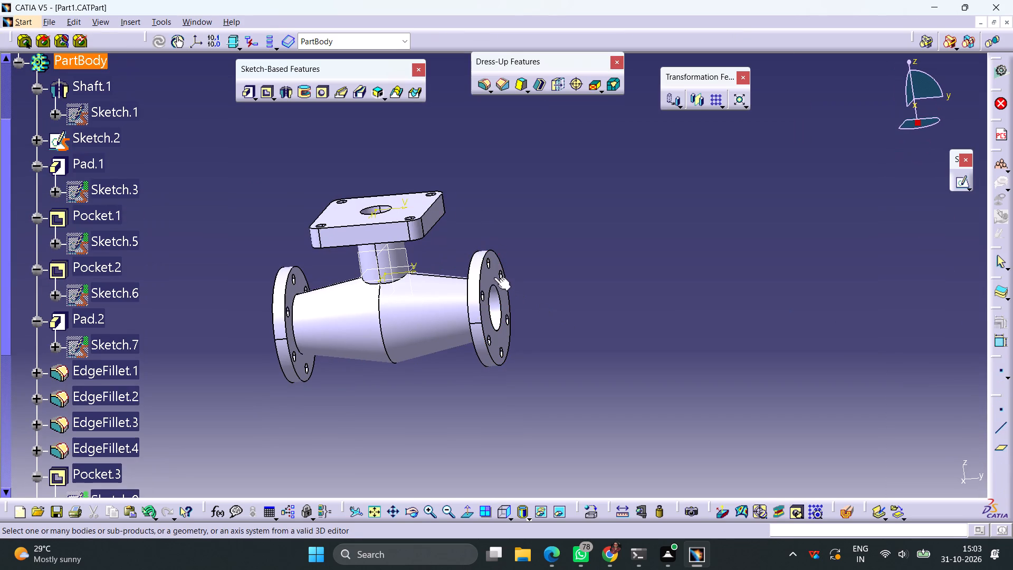
left_click(490, 277)
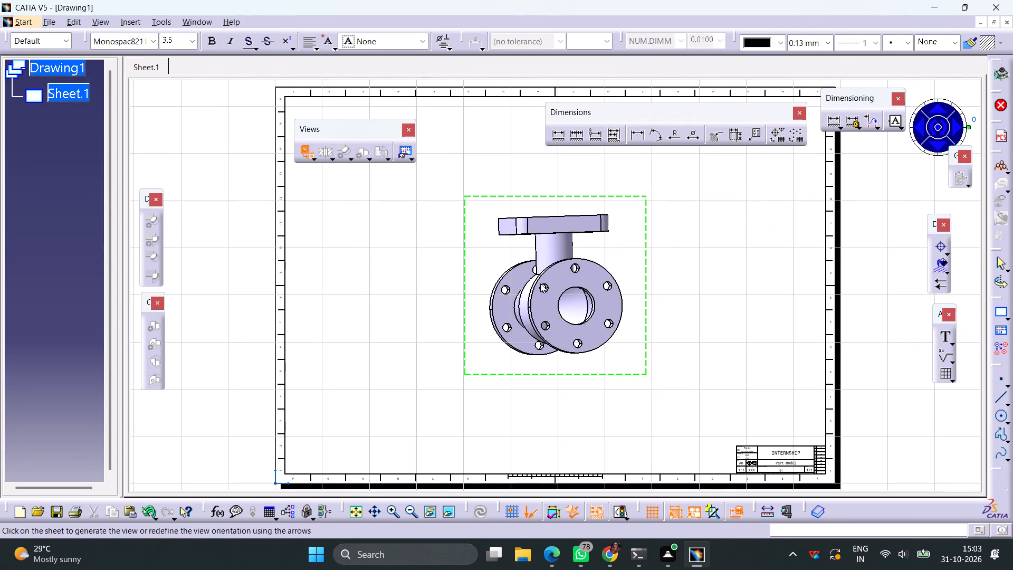
middle_click_drag(540, 283, 538, 331, "ctrl")
left_click_drag(527, 333, 521, 334)
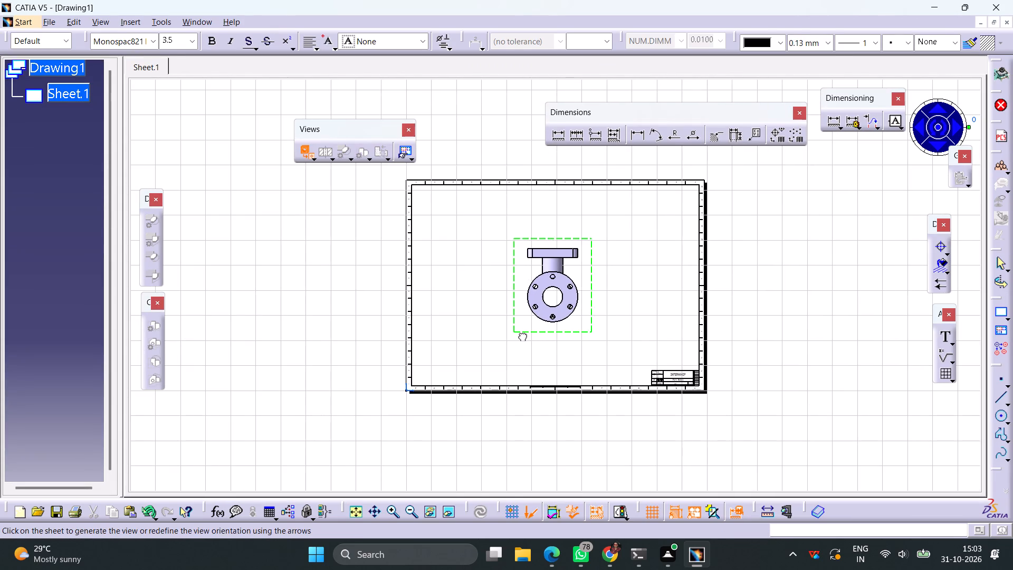
left_click_drag(521, 334, 532, 366)
left_click(754, 318)
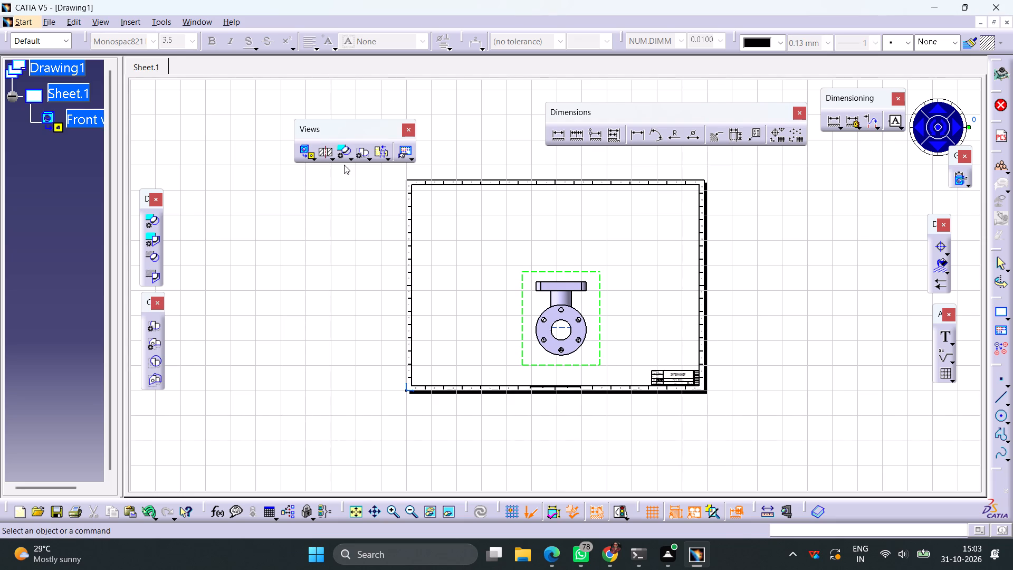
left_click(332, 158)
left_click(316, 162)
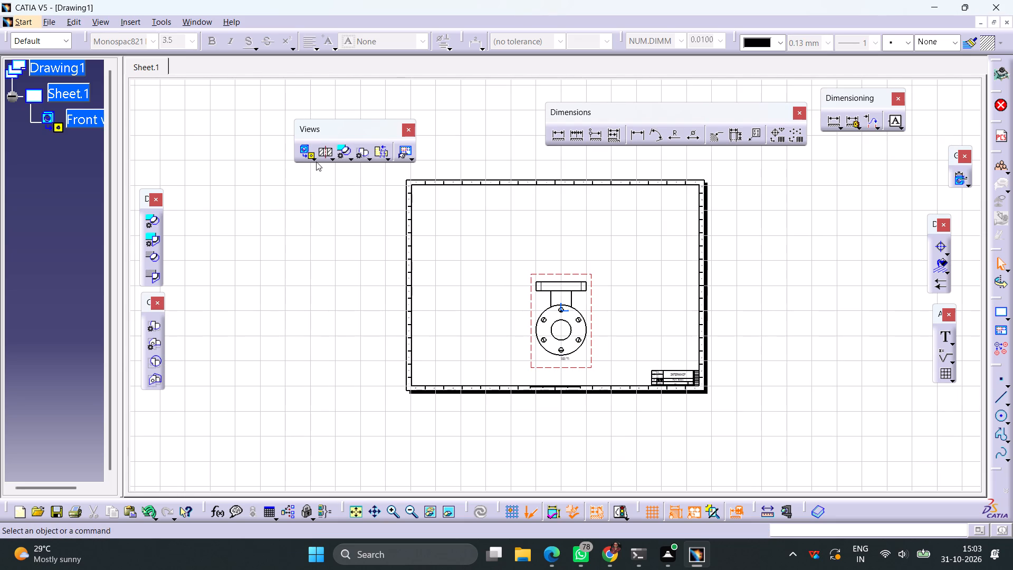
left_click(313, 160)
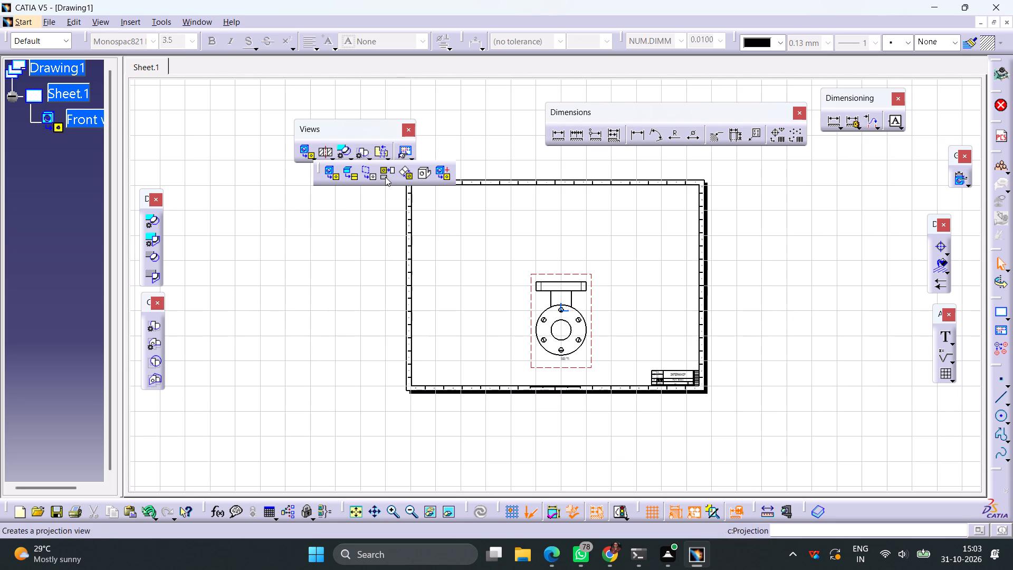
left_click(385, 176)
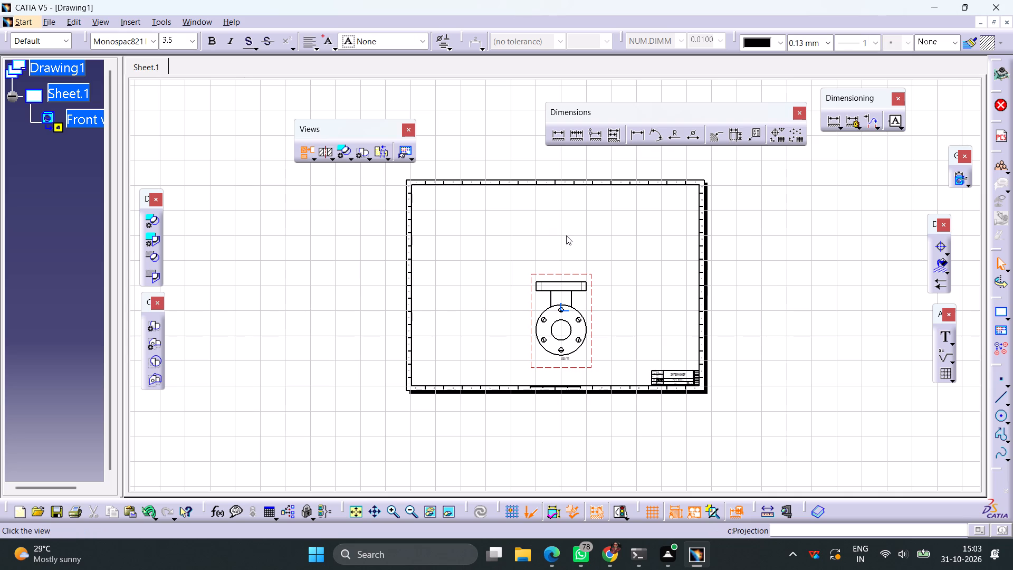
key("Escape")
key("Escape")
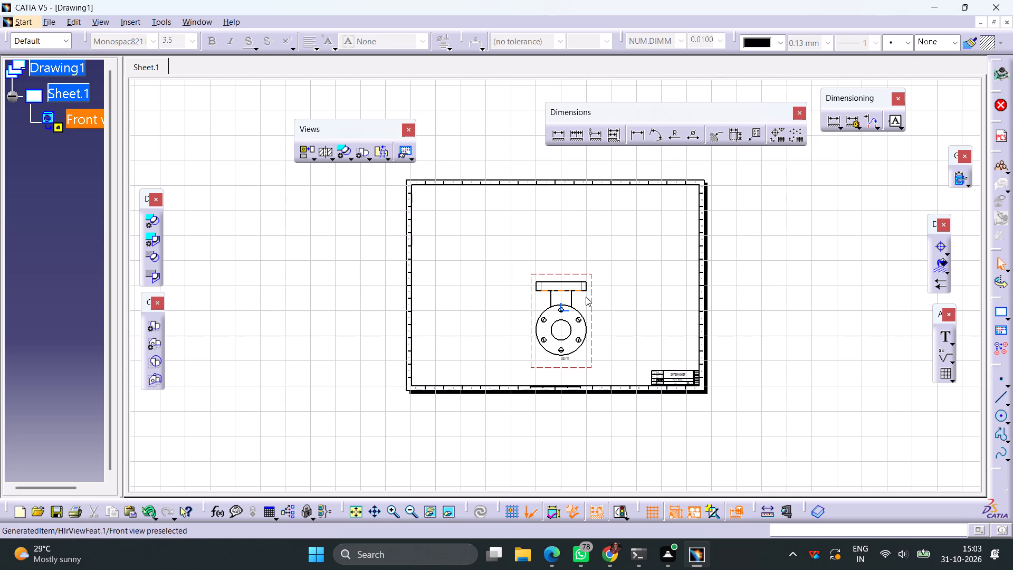
Set the front view's scale to 1:2.
right_click(593, 296)
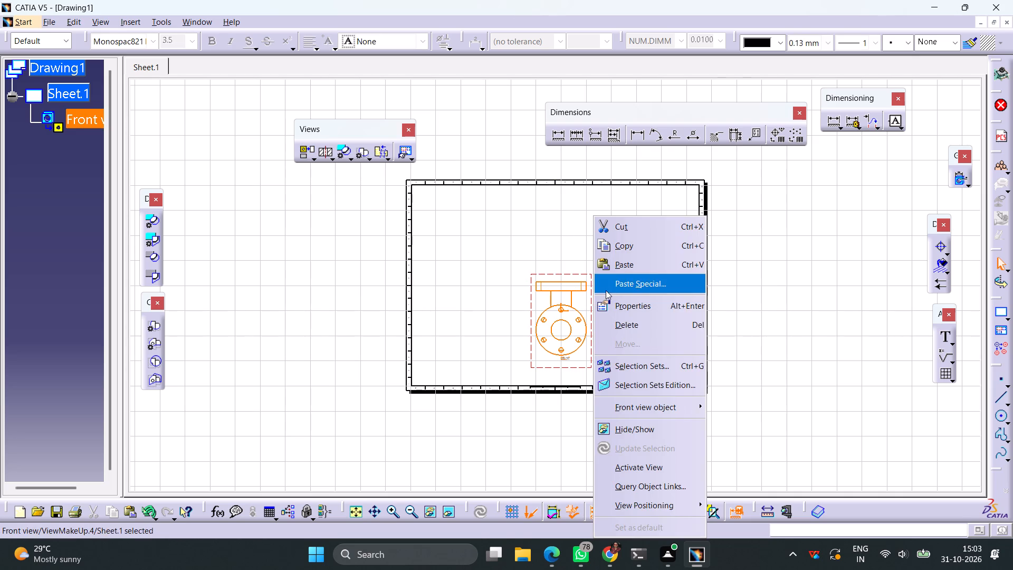
left_click(625, 305)
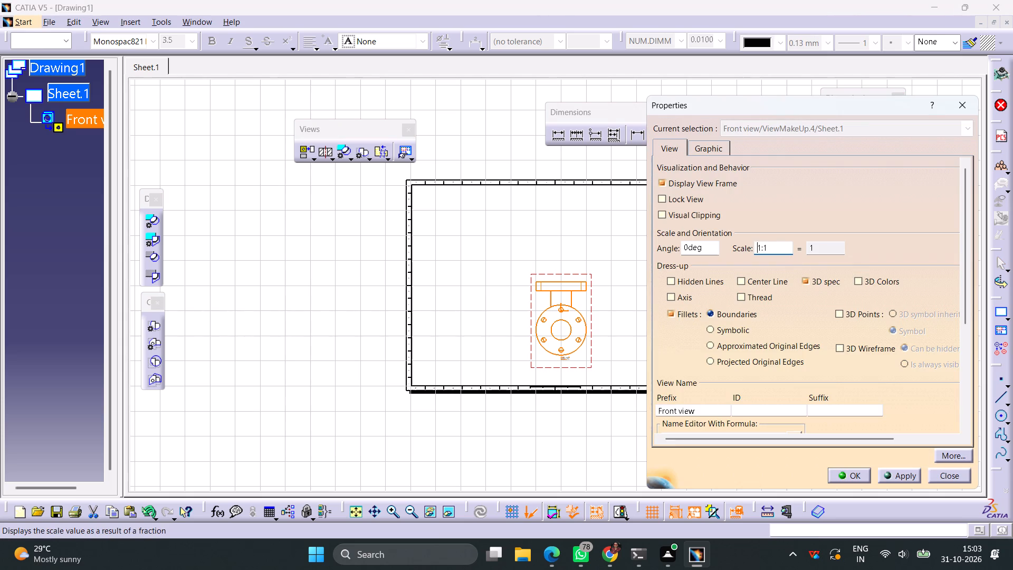
left_click(780, 247)
key("BackSpace")
key("2")
key("Return")
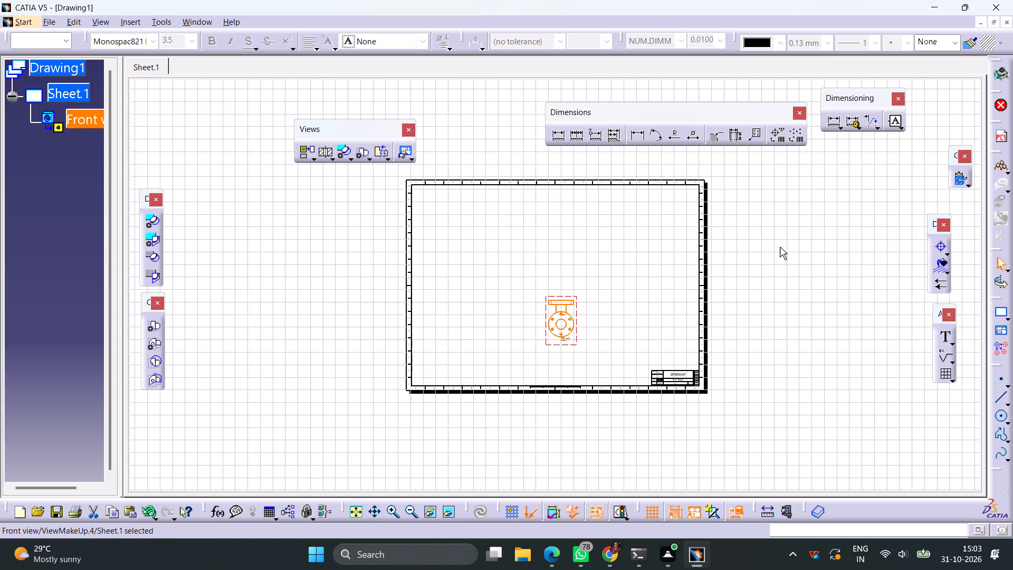
Project a top view above the front view and a left view to the left of the front view.
left_click(303, 154)
left_click(558, 258)
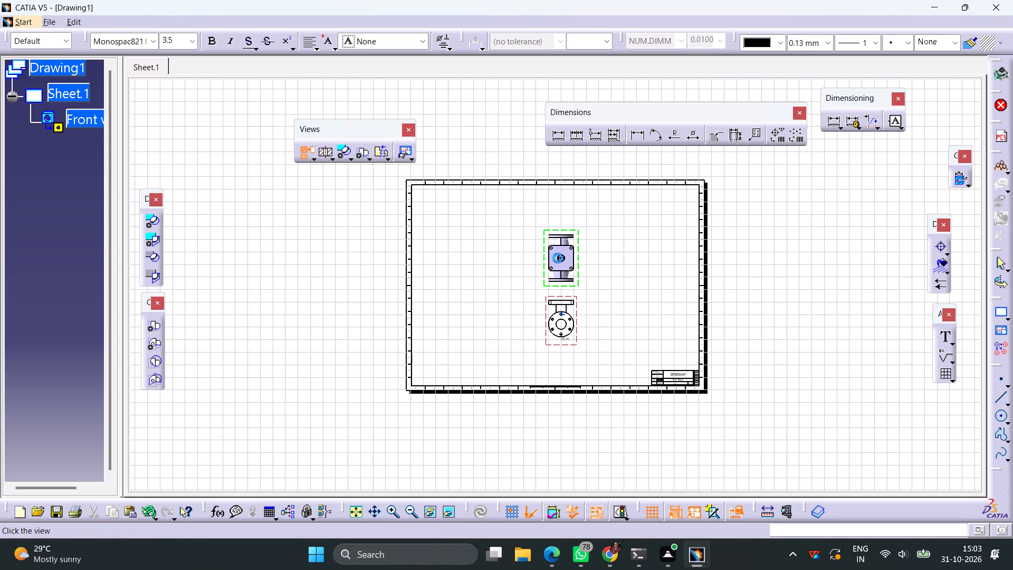
left_click(306, 154)
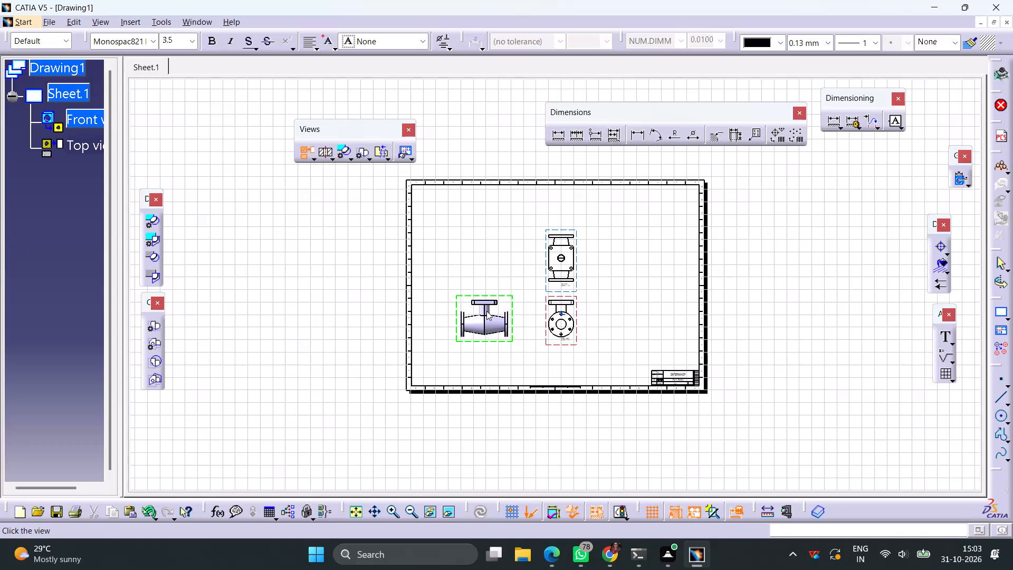
left_click(486, 311)
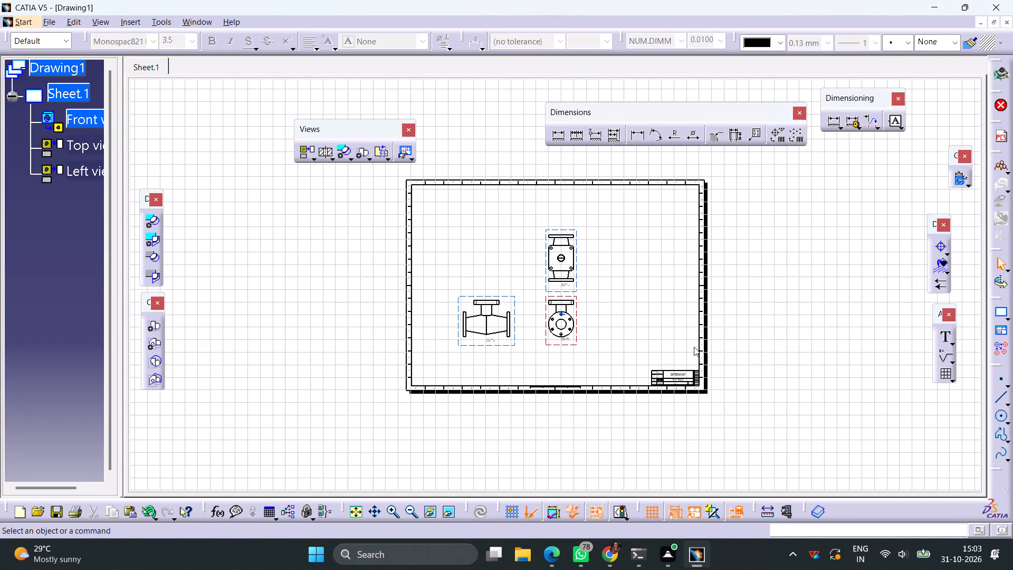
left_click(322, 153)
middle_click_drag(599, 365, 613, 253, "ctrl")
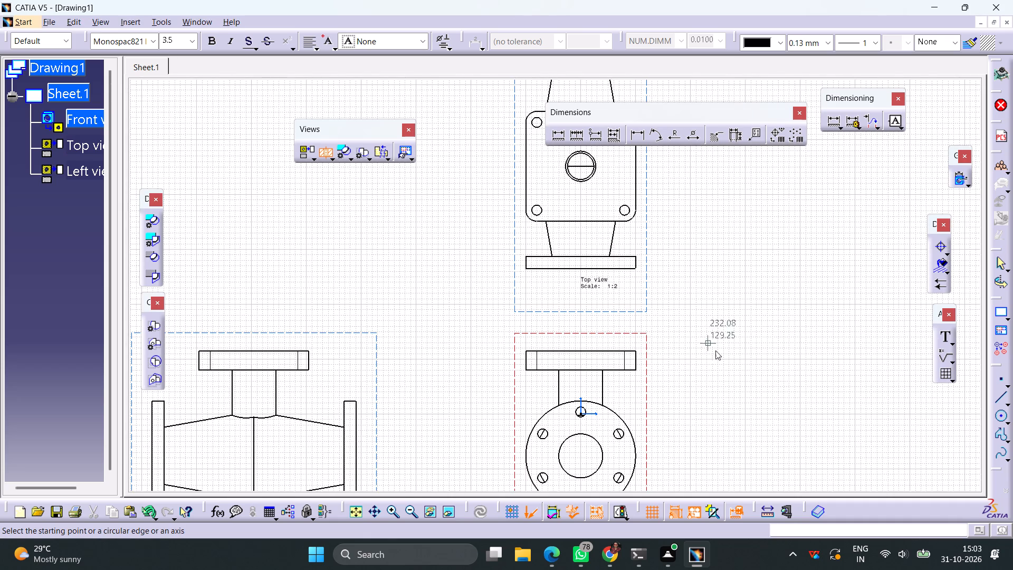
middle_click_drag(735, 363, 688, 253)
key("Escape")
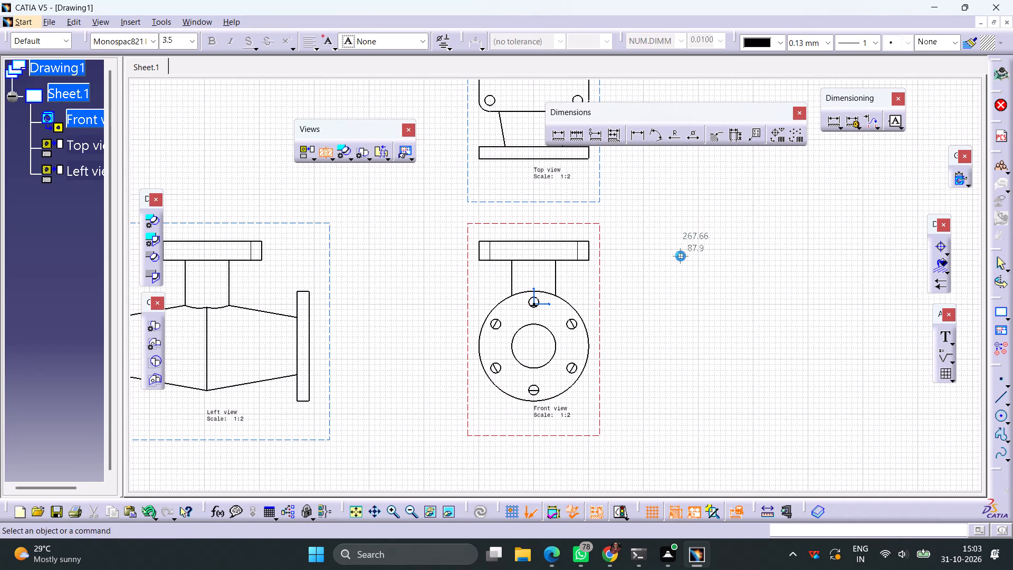
Turn on hidden lines for the front view.
right_click(600, 293)
left_click(636, 303)
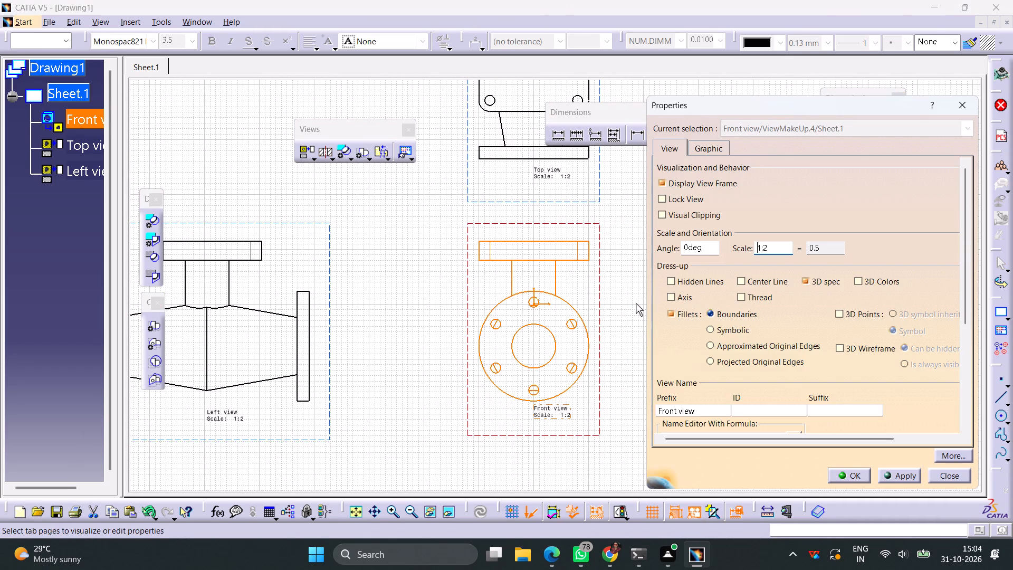
left_click(694, 284)
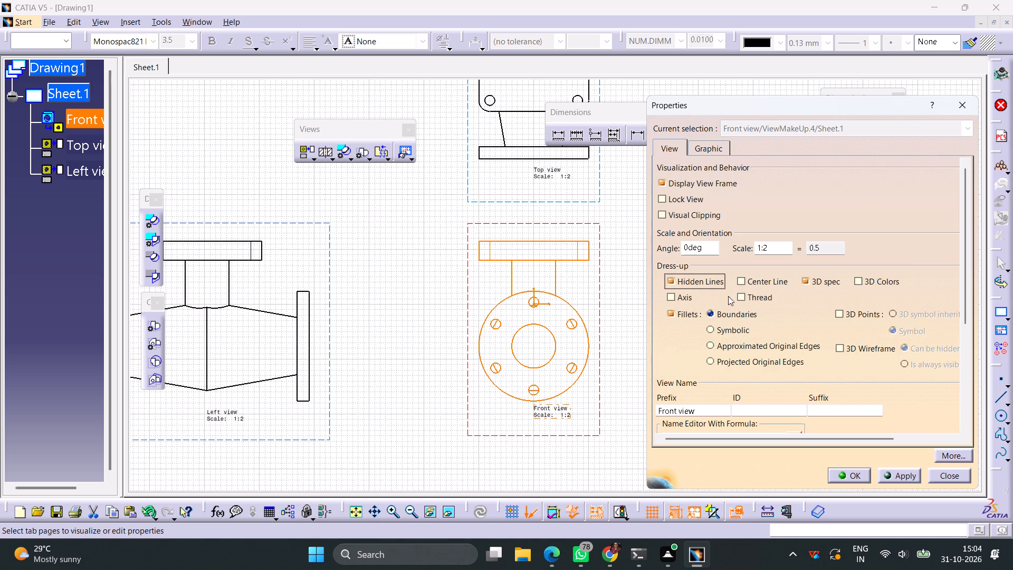
left_click(902, 470)
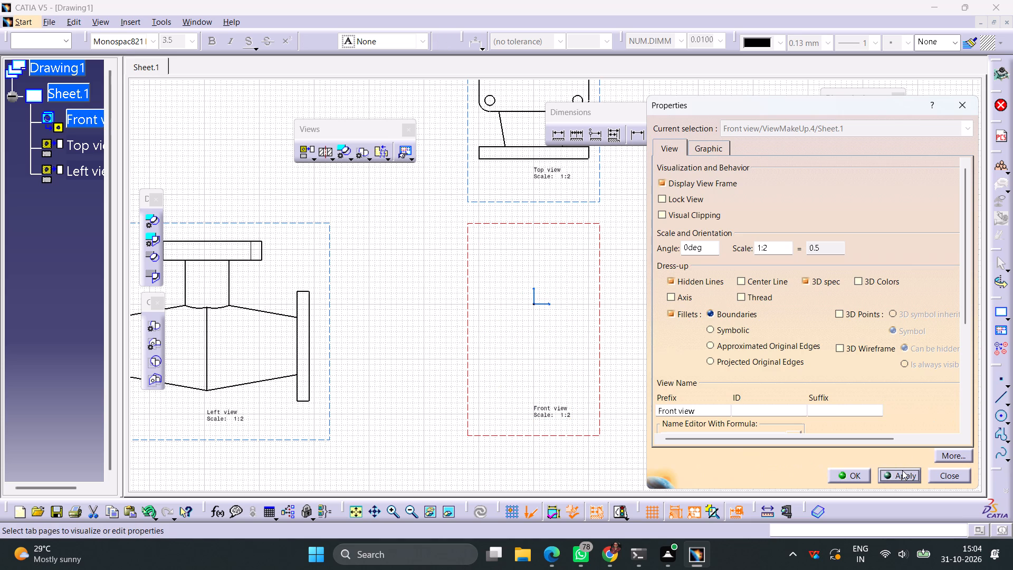
left_click(853, 472)
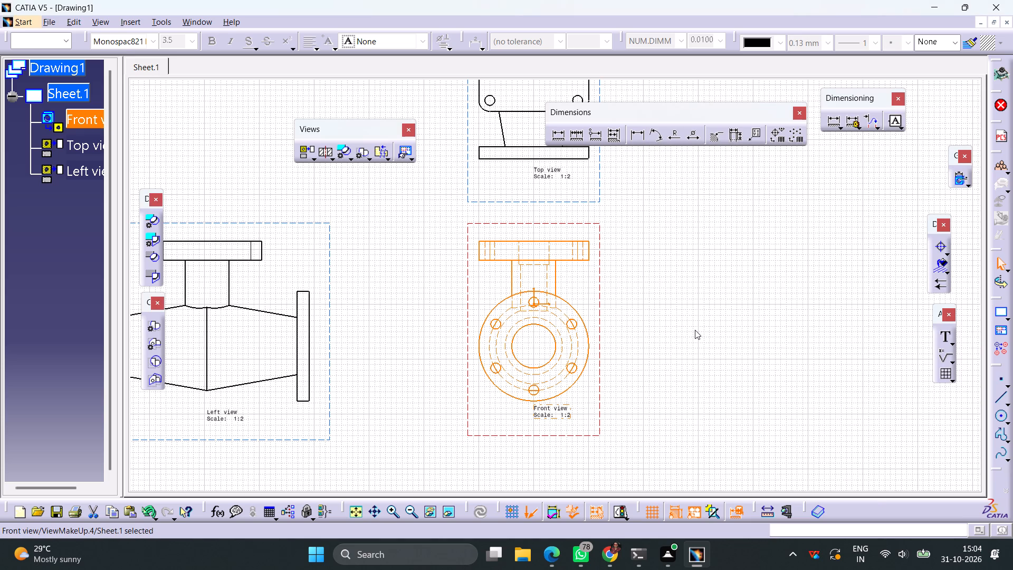
left_click(695, 330)
Activate the top view and turn on its hidden lines.
middle_click_drag(675, 270, 674, 400)
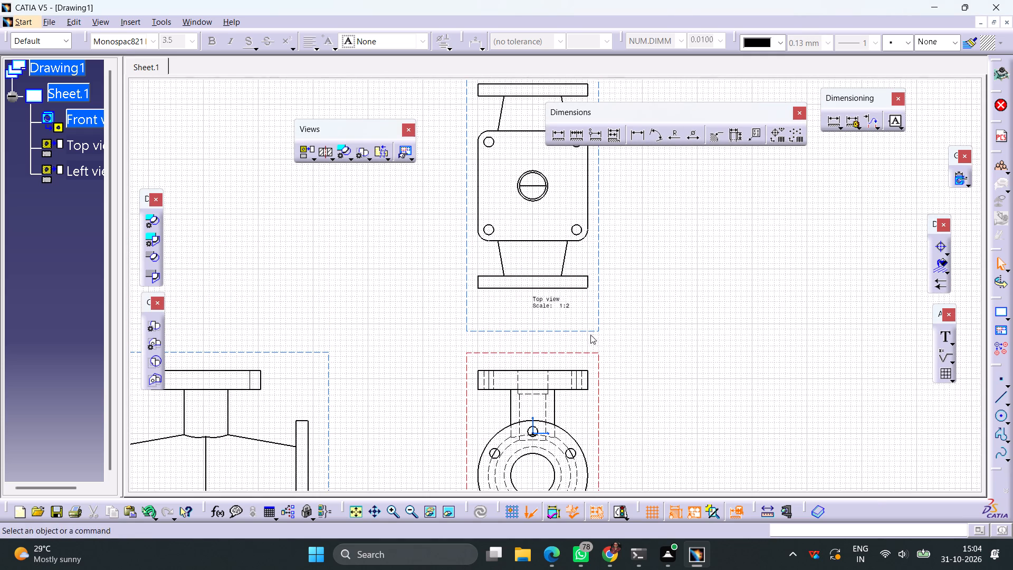
right_click(575, 332)
left_click(613, 259)
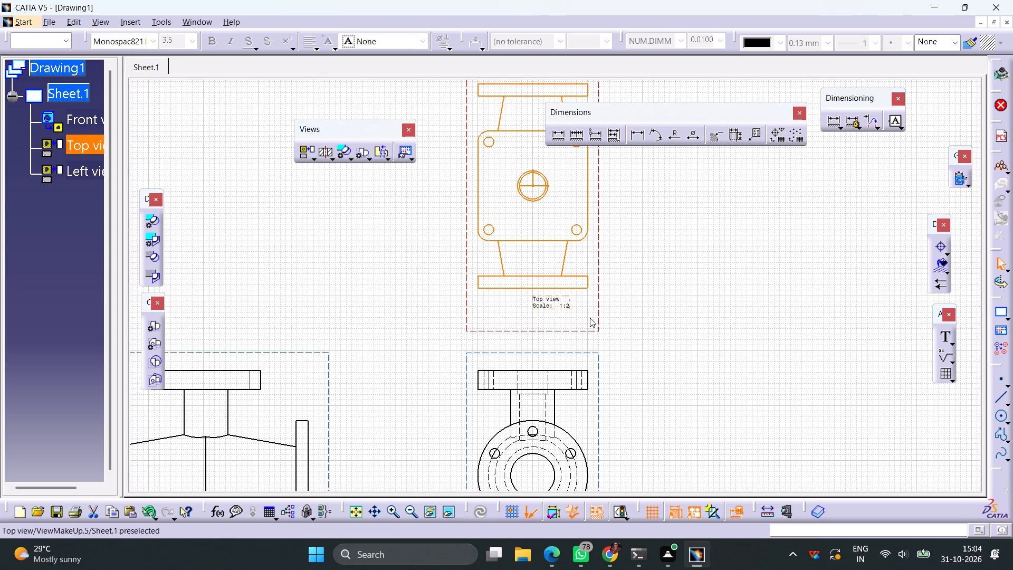
right_click(565, 331)
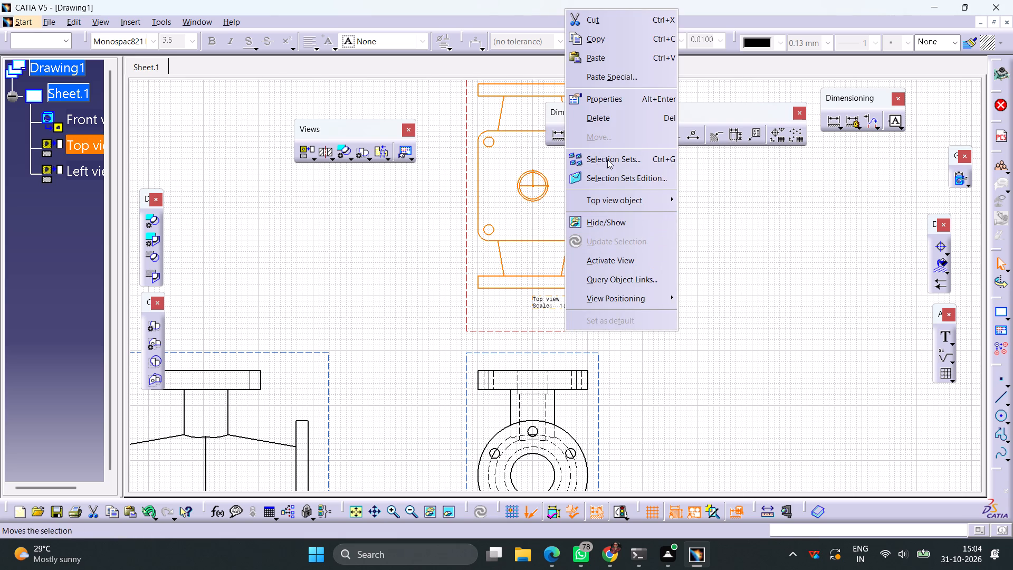
left_click(604, 104)
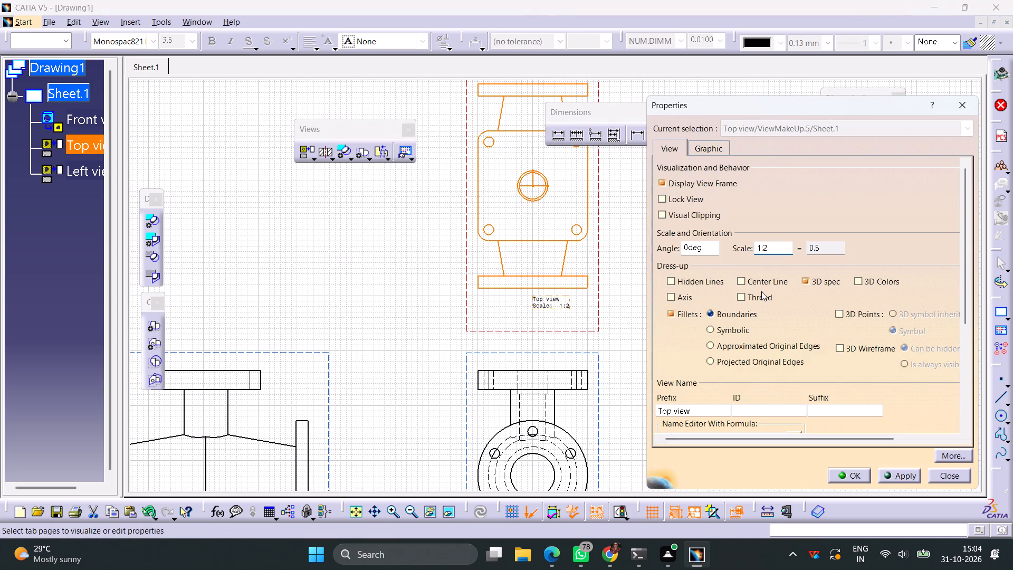
left_click(686, 278)
left_click(901, 473)
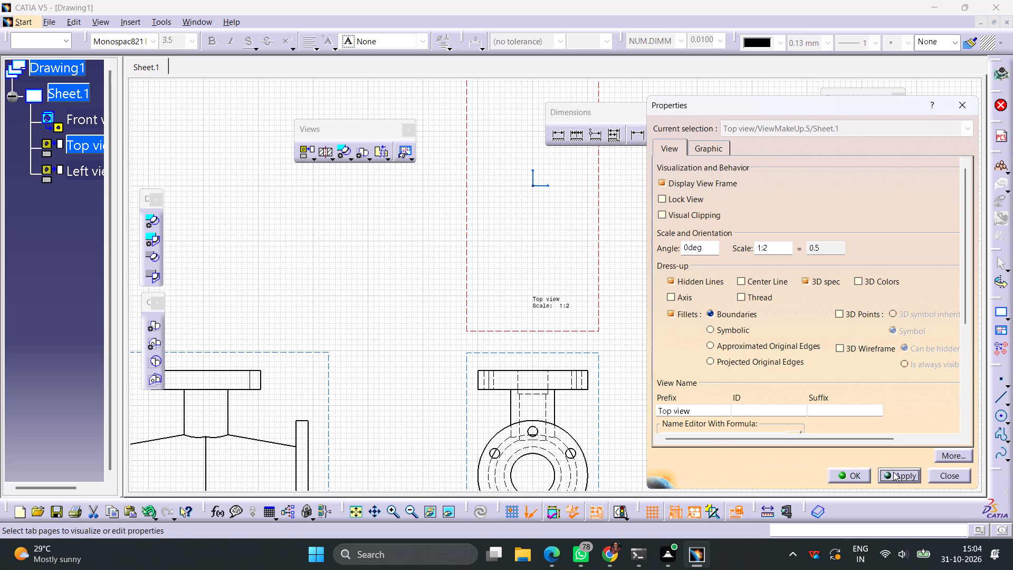
left_click(846, 472)
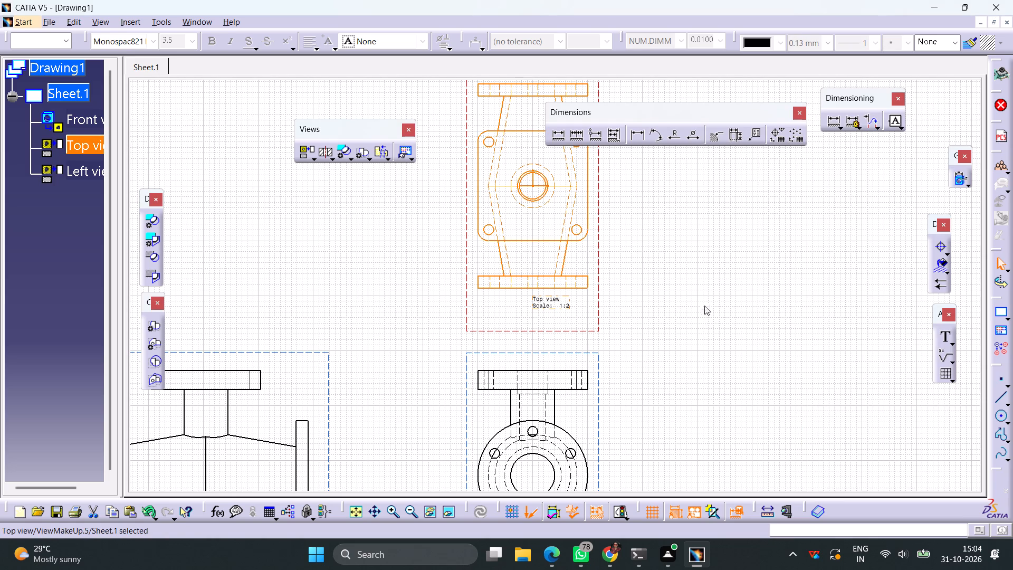
Turn on hidden lines for the left view.
middle_click_drag(701, 294, 698, 339, "ctrl")
middle_click_drag(448, 434, 534, 394)
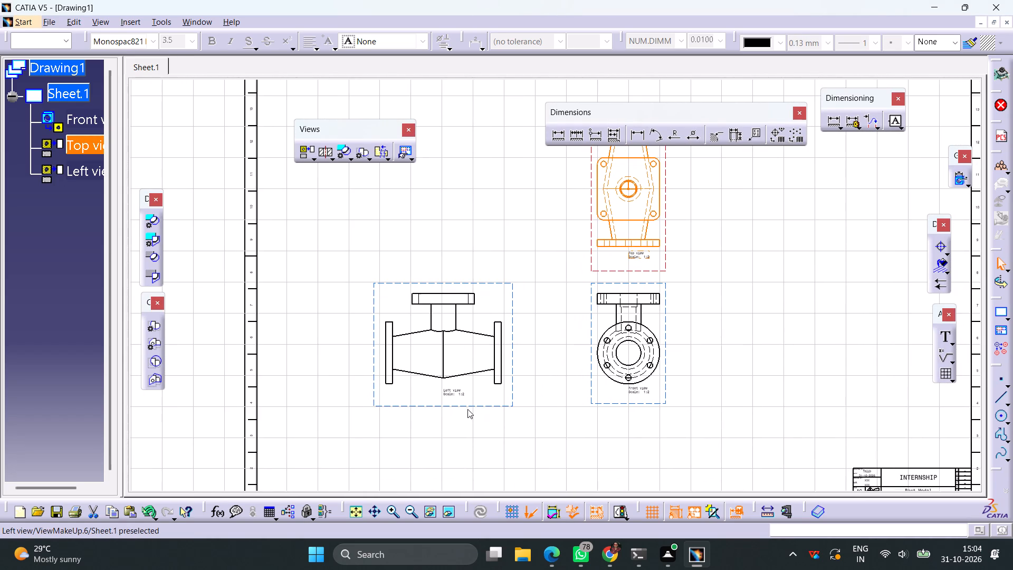
right_click(479, 407)
left_click(530, 179)
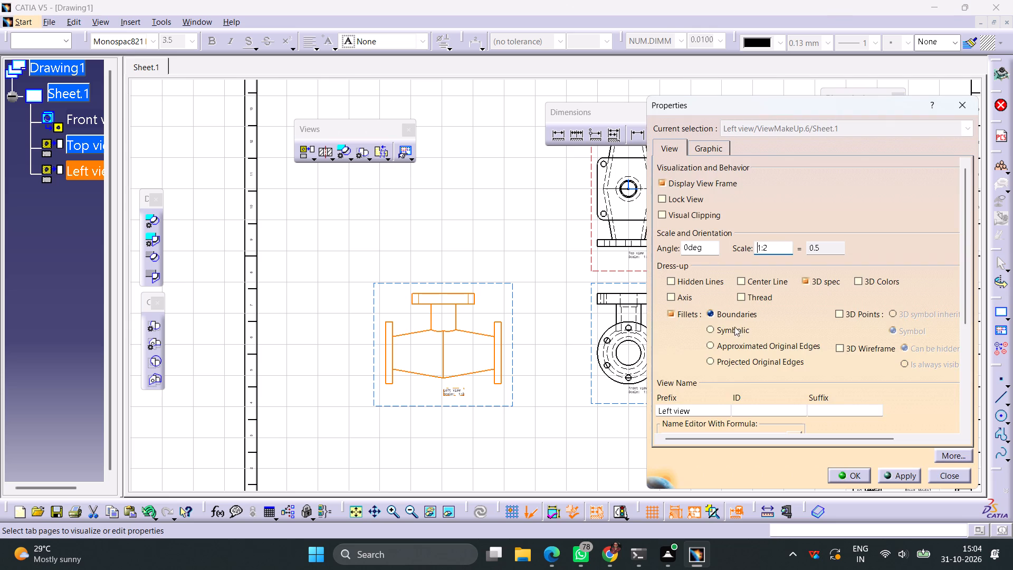
left_click(710, 281)
left_click(901, 476)
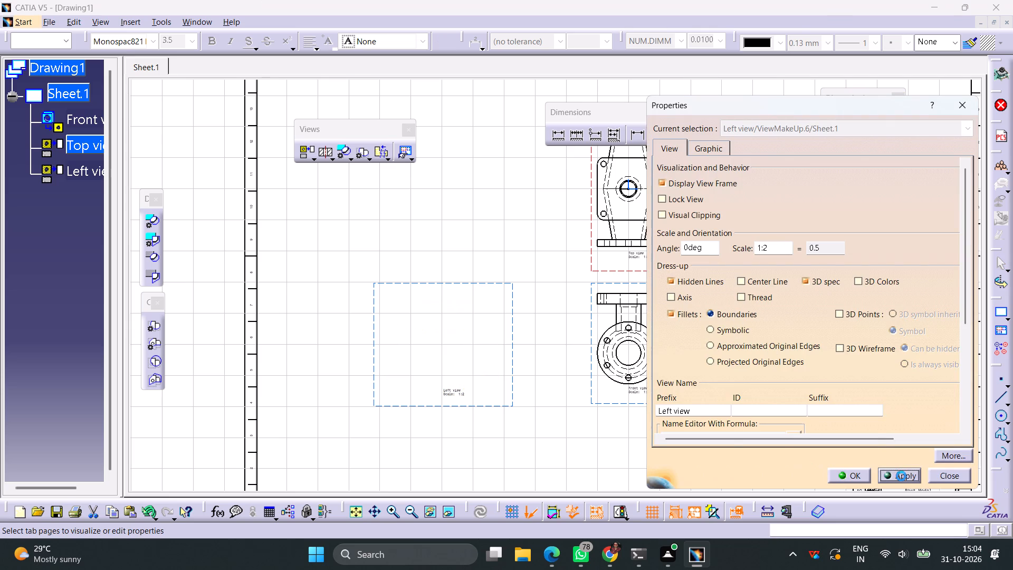
left_click(862, 477)
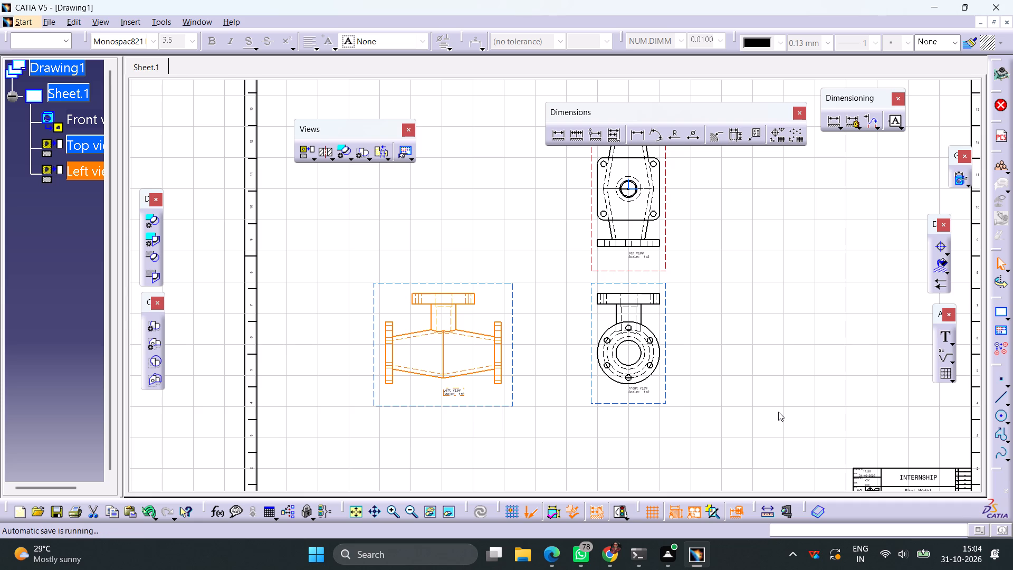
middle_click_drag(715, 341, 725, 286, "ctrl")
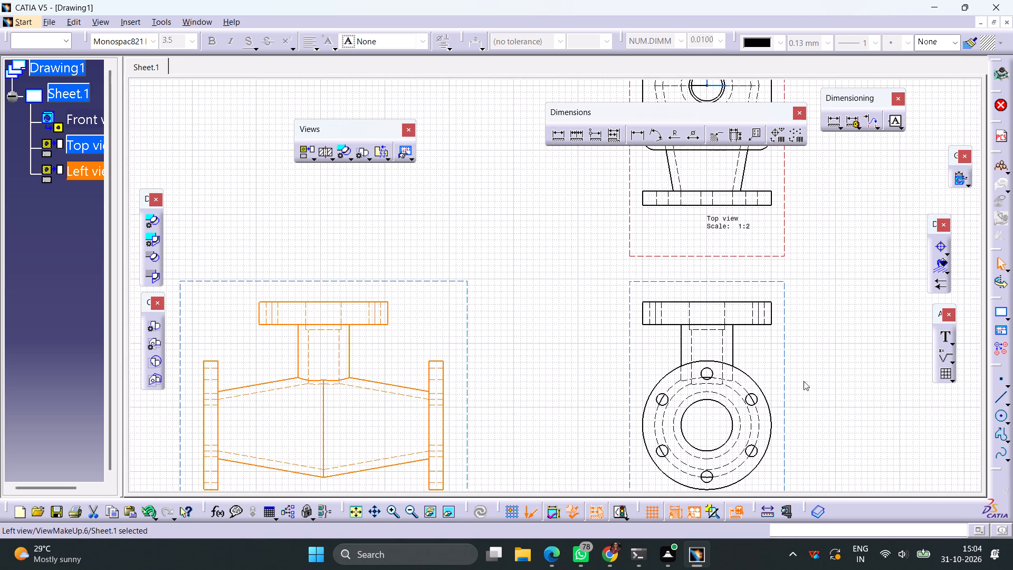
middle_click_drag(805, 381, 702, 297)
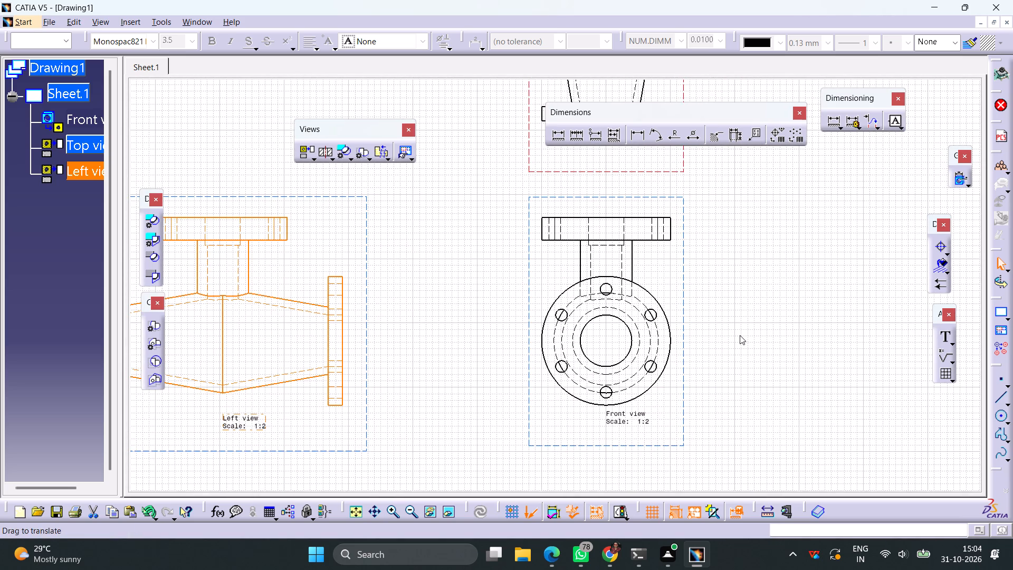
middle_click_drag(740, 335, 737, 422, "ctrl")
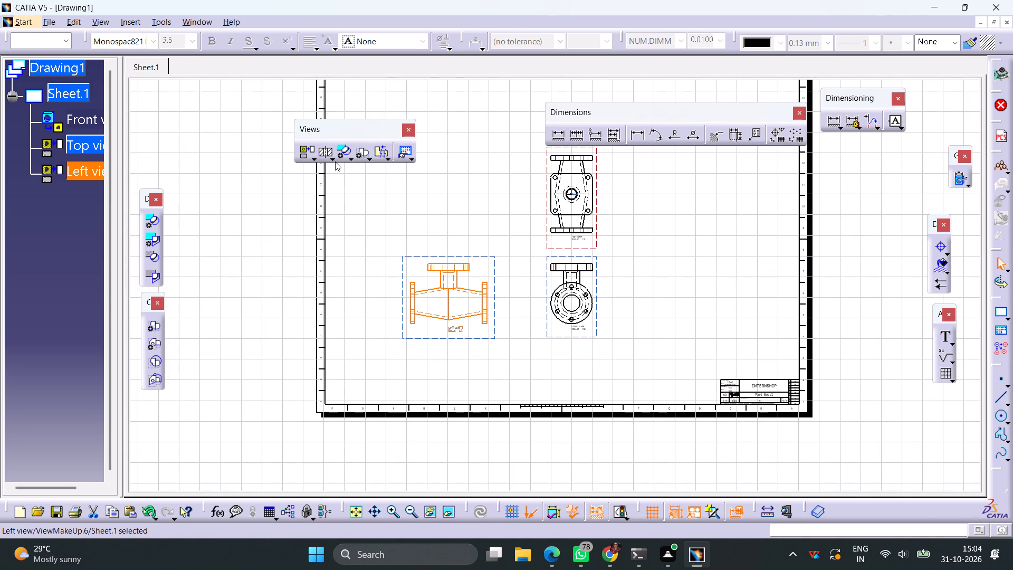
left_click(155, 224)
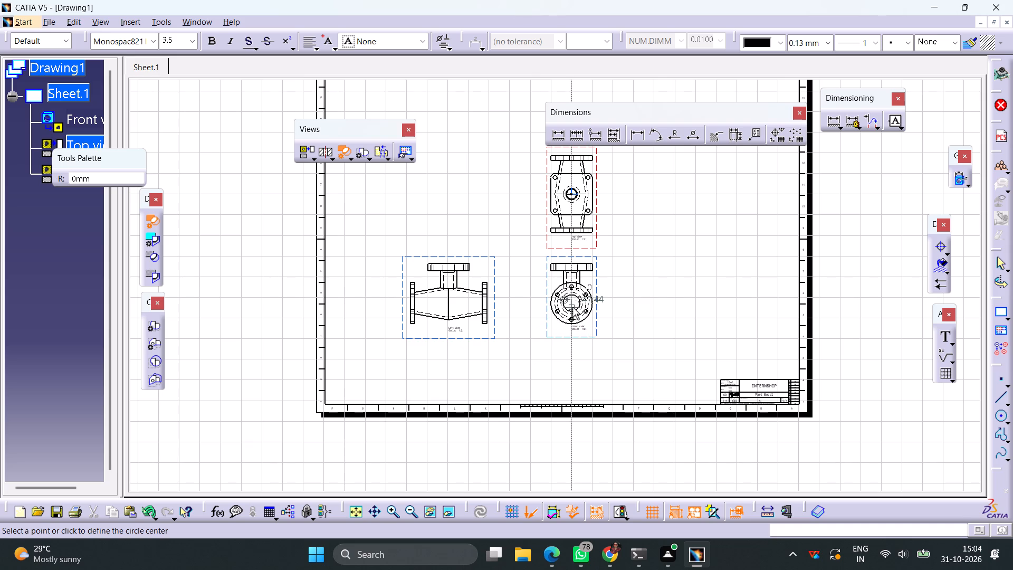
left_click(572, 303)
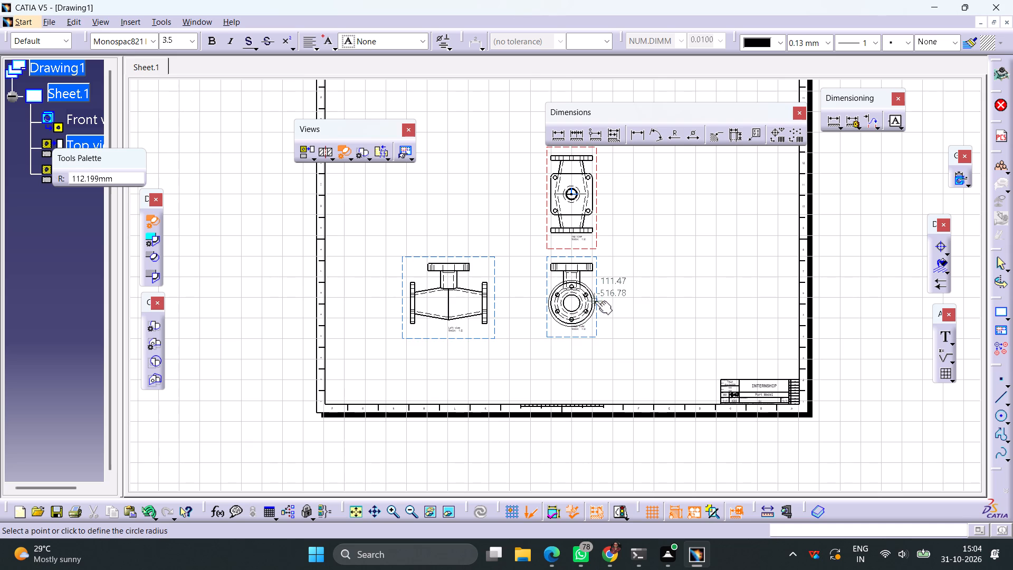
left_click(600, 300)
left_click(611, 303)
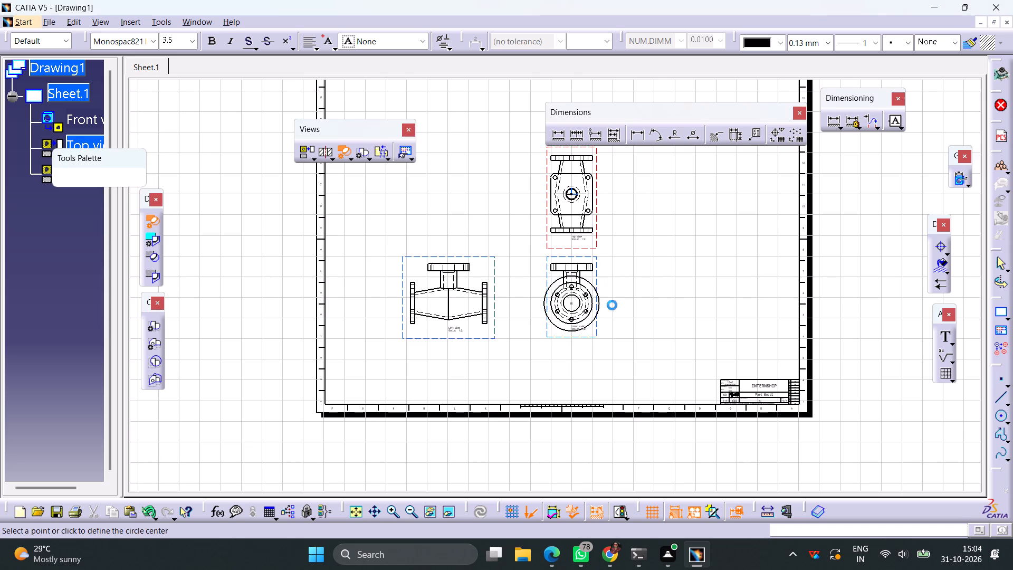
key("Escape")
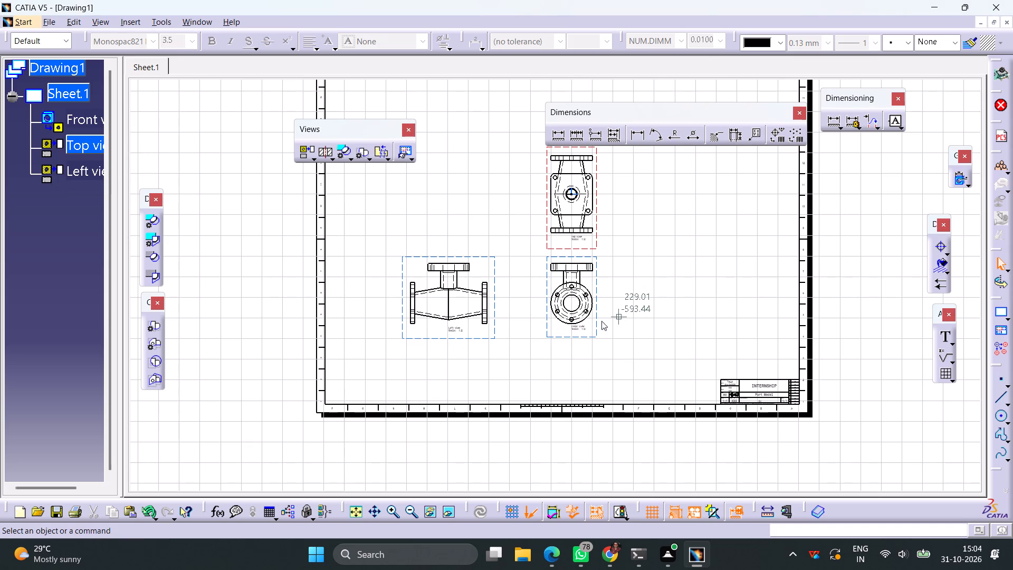
Activate the front view and create a 1:1 circular detail view around its round flange, placed to the right of the front view.
right_click(596, 334)
left_click(642, 261)
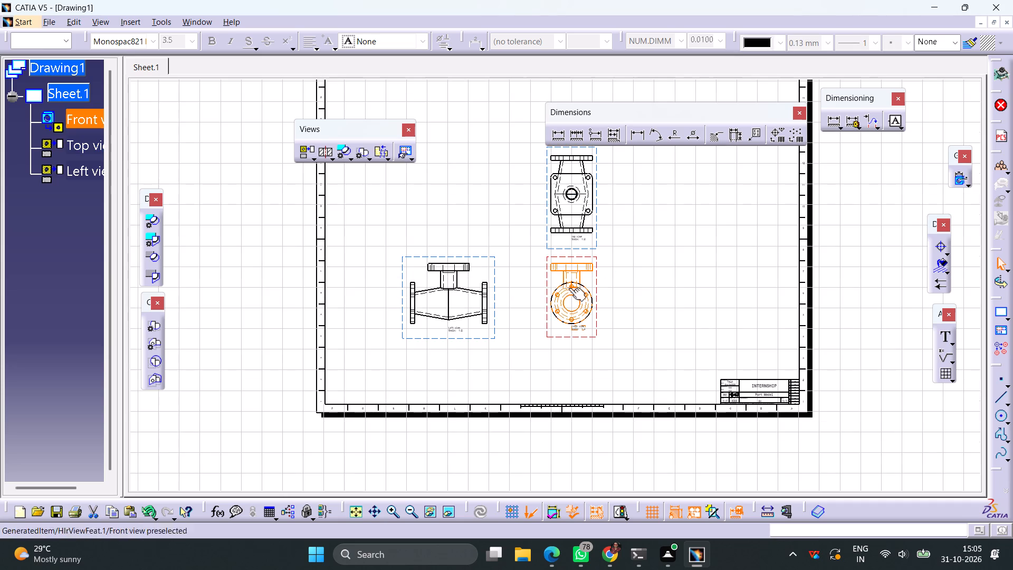
left_click(154, 218)
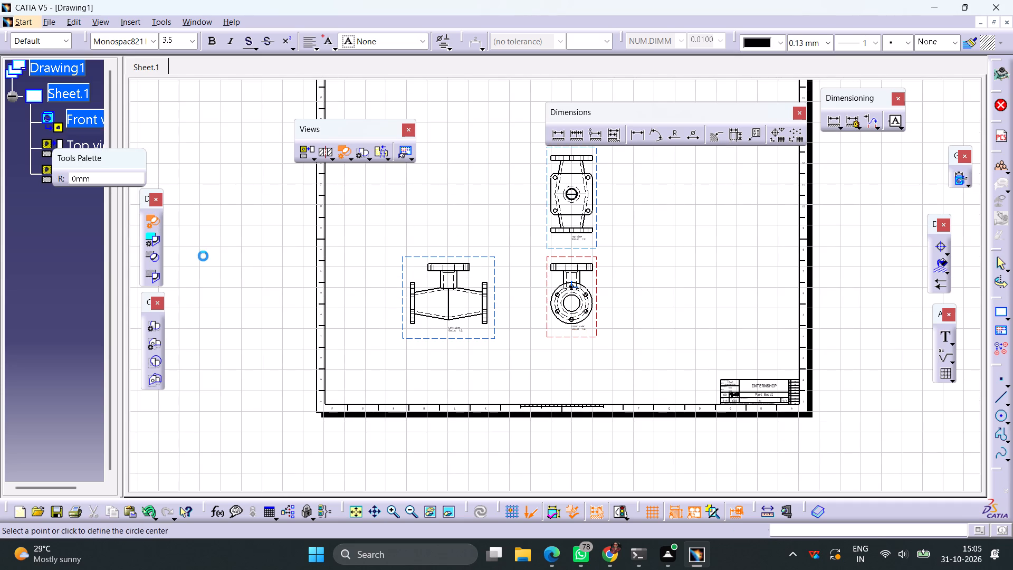
middle_click_drag(611, 359, 664, 250, "ctrl")
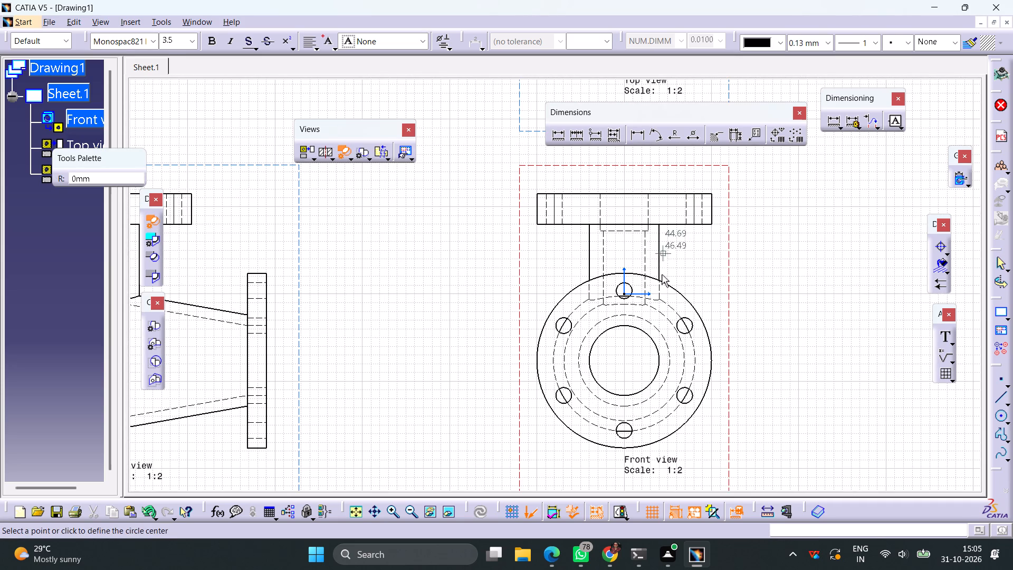
left_click(624, 365)
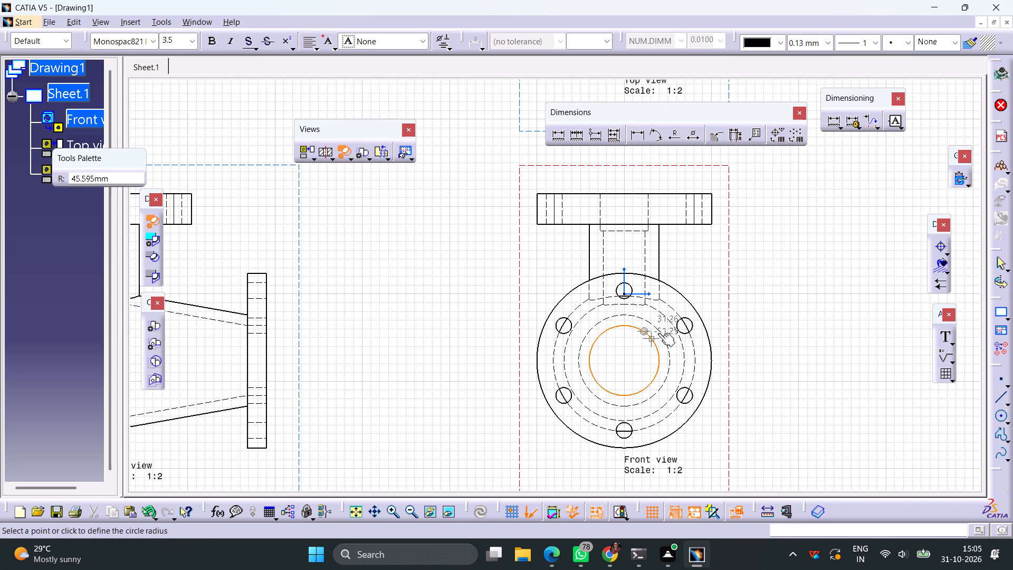
left_click(699, 301)
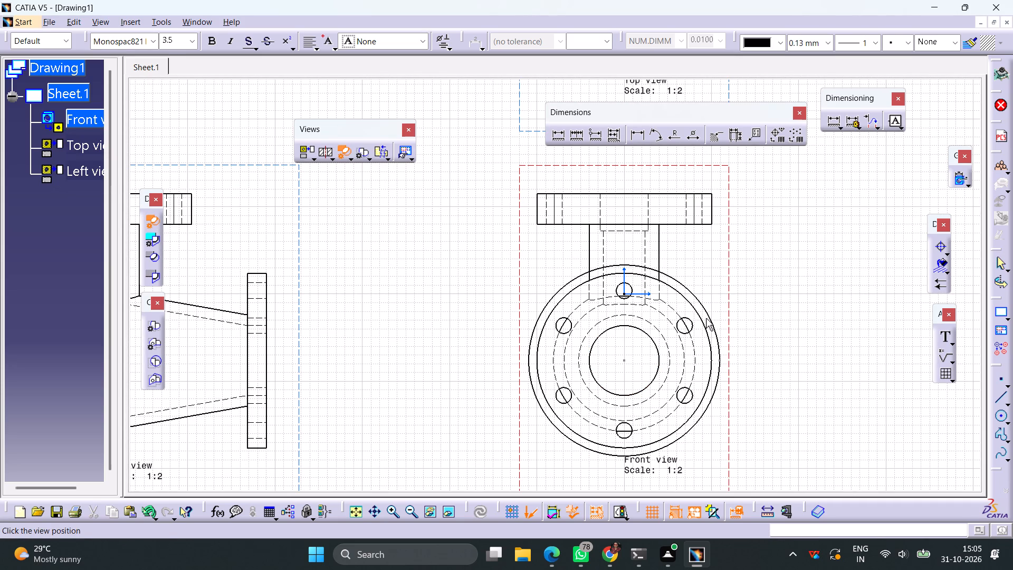
middle_click_drag(790, 382, 733, 450, "ctrl")
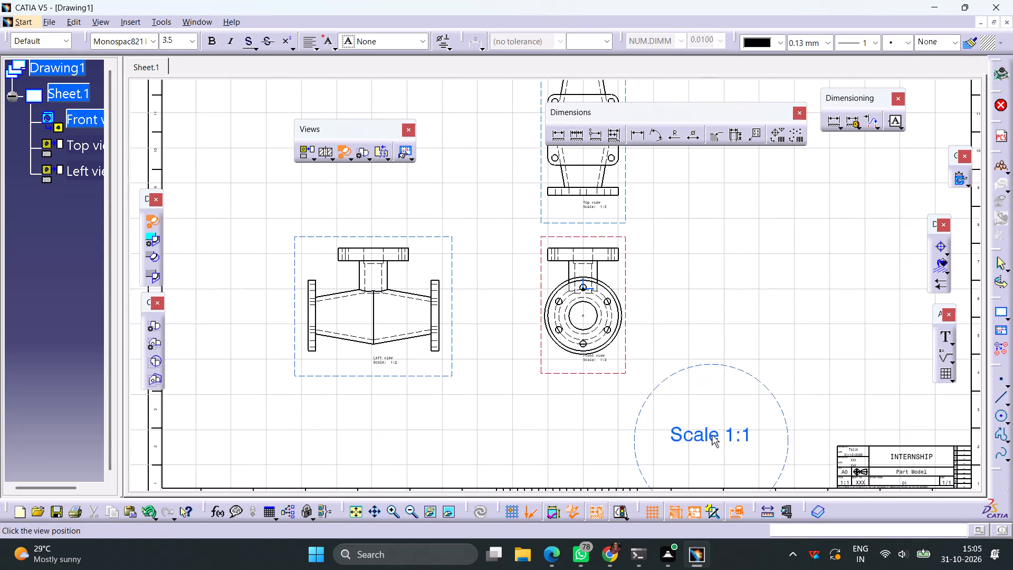
middle_click_drag(712, 435, 654, 363)
left_click(760, 252)
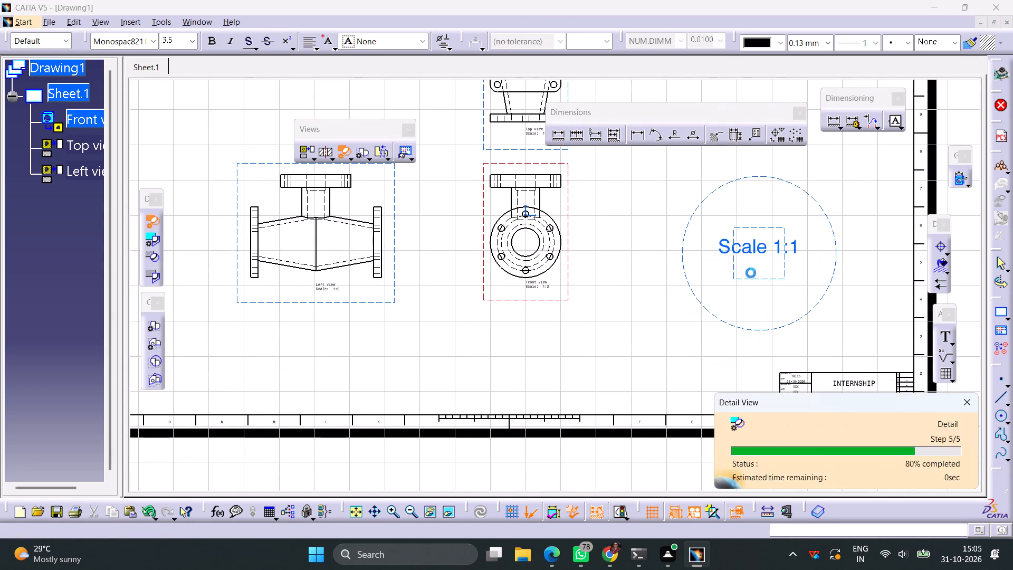
Delete the two short solid neck edges above the flange and the dash-dot boundary arc in the detail view.
middle_click_drag(639, 331, 470, 405)
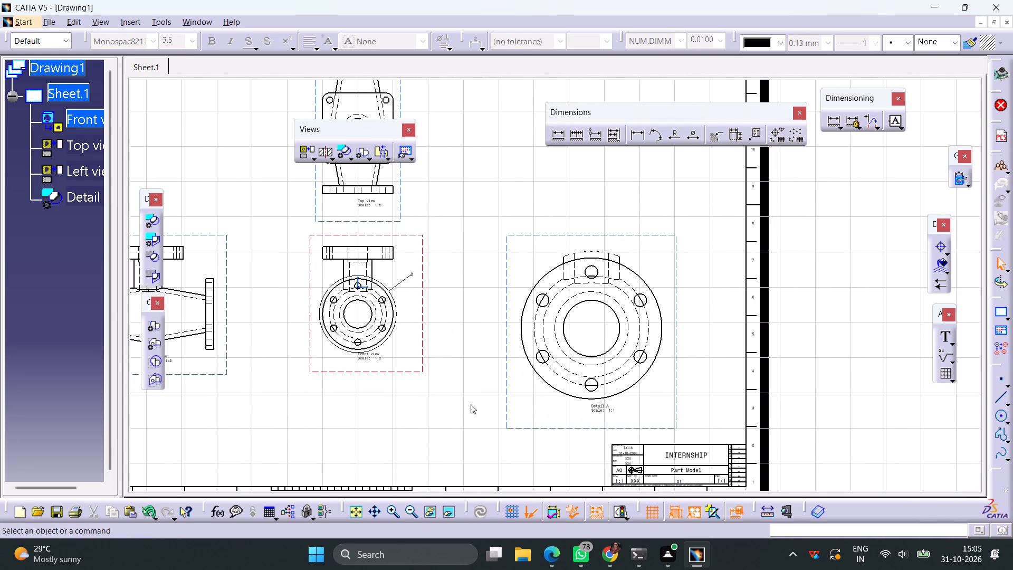
middle_click_drag(635, 378, 677, 254, "ctrl")
middle_click_drag(654, 217, 591, 338)
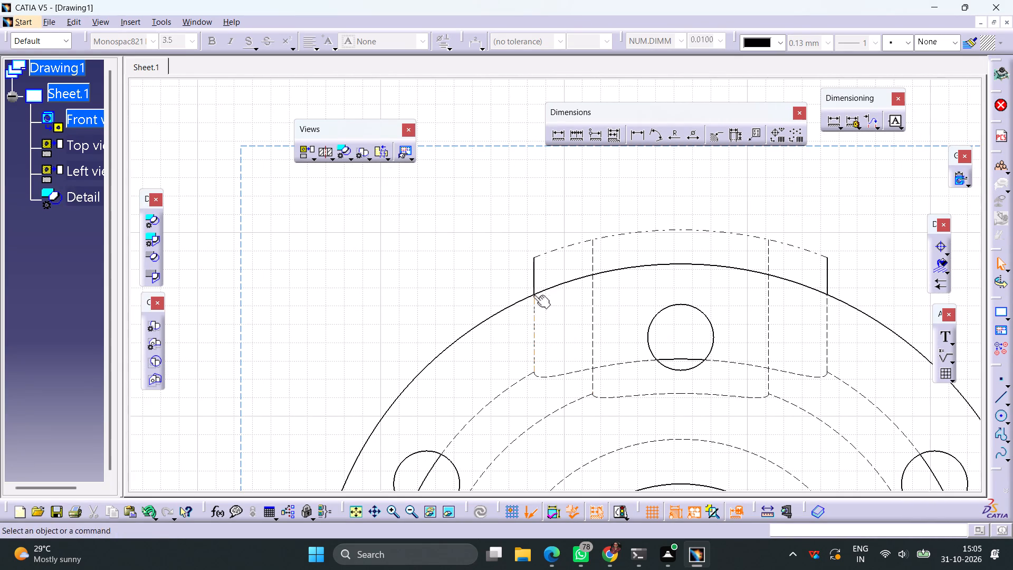
left_click(534, 277)
key("Delete")
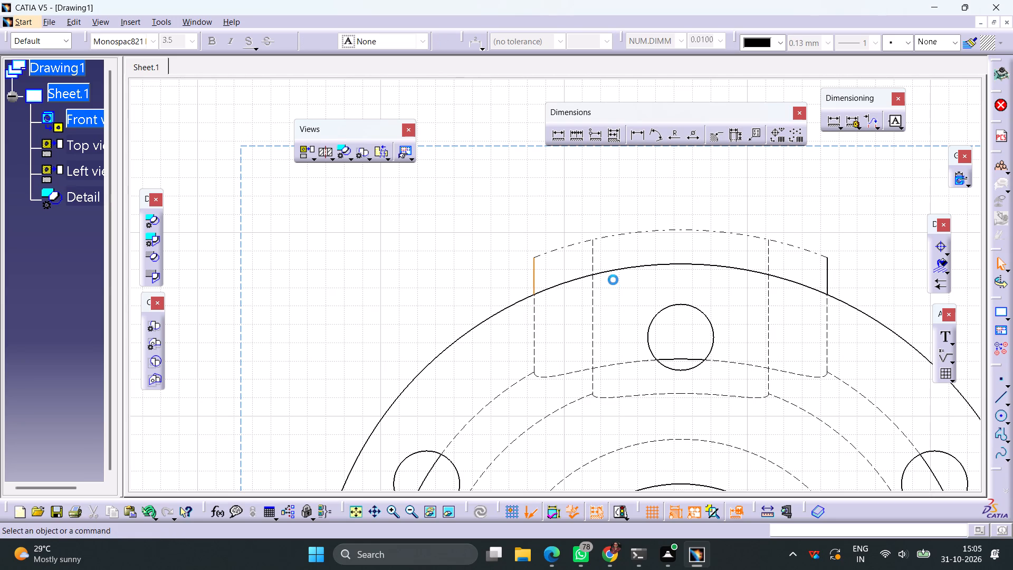
left_click(827, 280)
key("Delete")
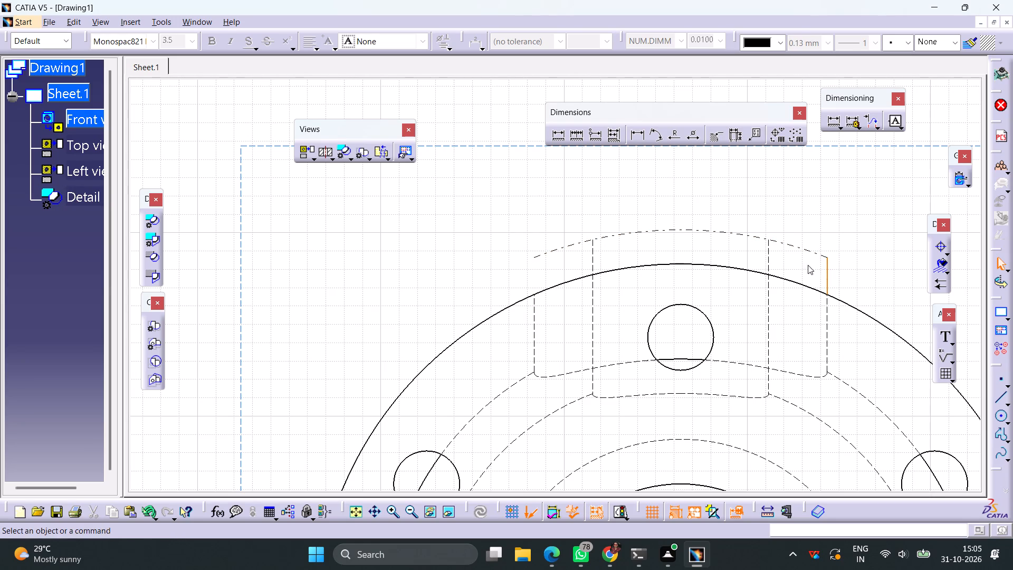
left_click(781, 244)
key("Delete")
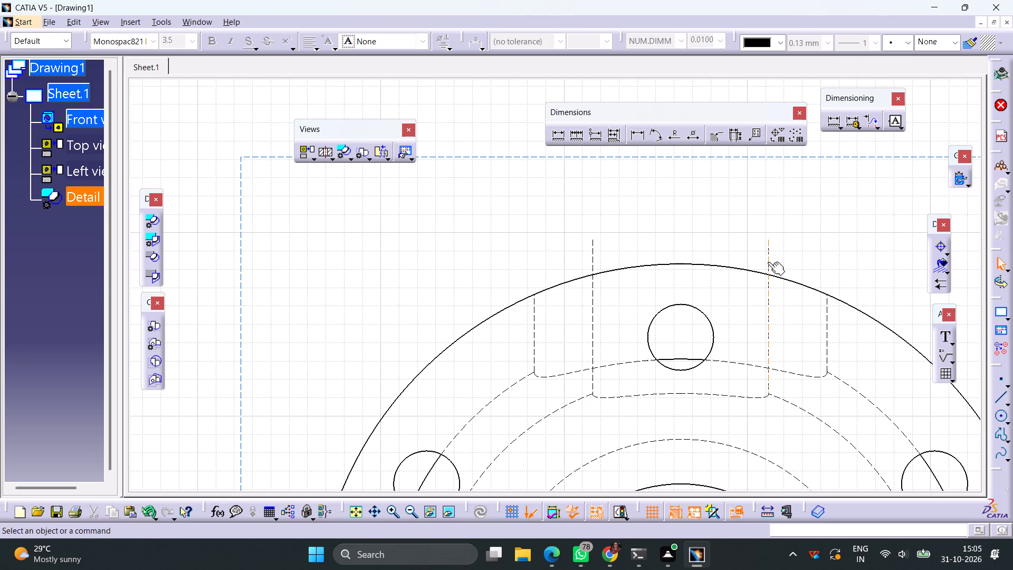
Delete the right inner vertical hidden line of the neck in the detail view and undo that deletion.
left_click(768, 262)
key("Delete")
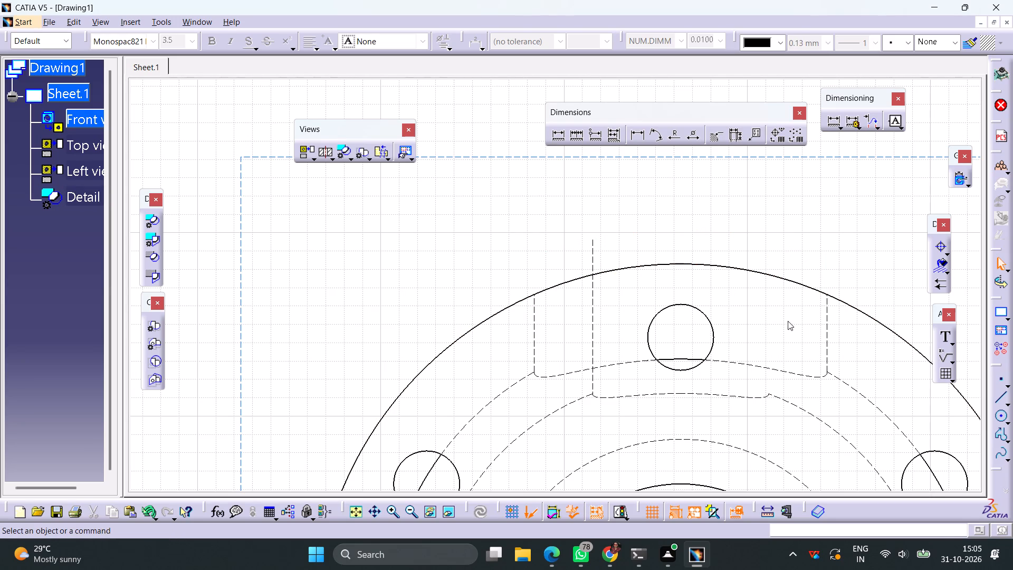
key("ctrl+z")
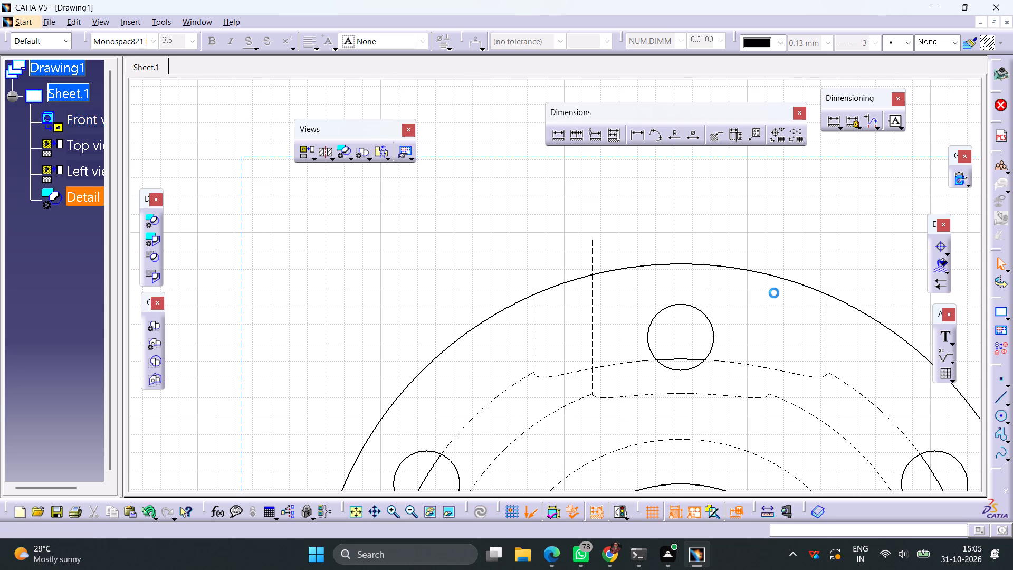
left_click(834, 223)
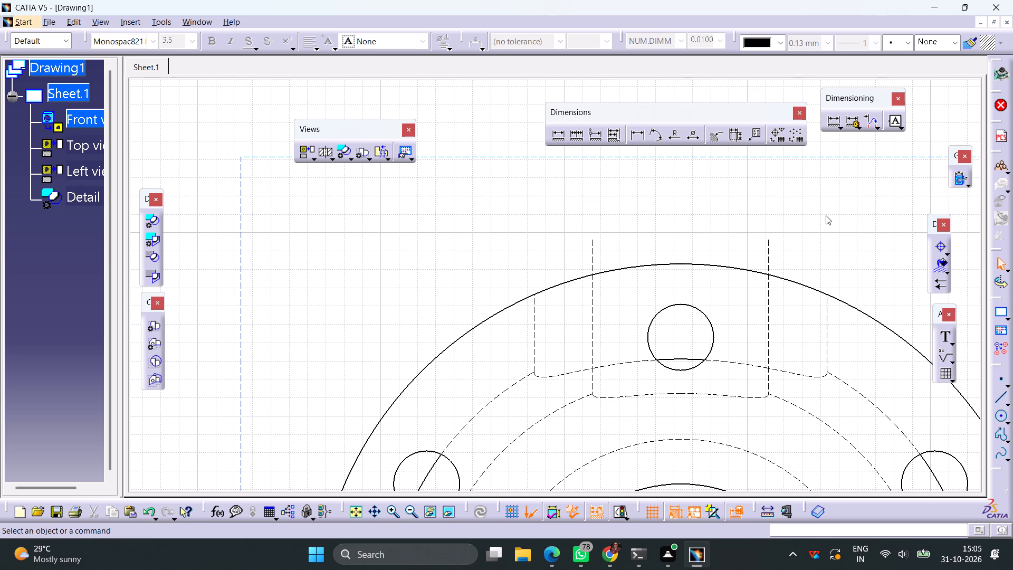
Create an isometric view from the 3D part, rotated to a tilted orientation showing the rectangular flange's top, and place it at the sheet's right border.
middle_click_drag(887, 251, 869, 326, "ctrl")
middle_click_drag(807, 385, 832, 282)
middle_click_drag(832, 282, 825, 374, "ctrl")
middle_click_drag(512, 308, 571, 423)
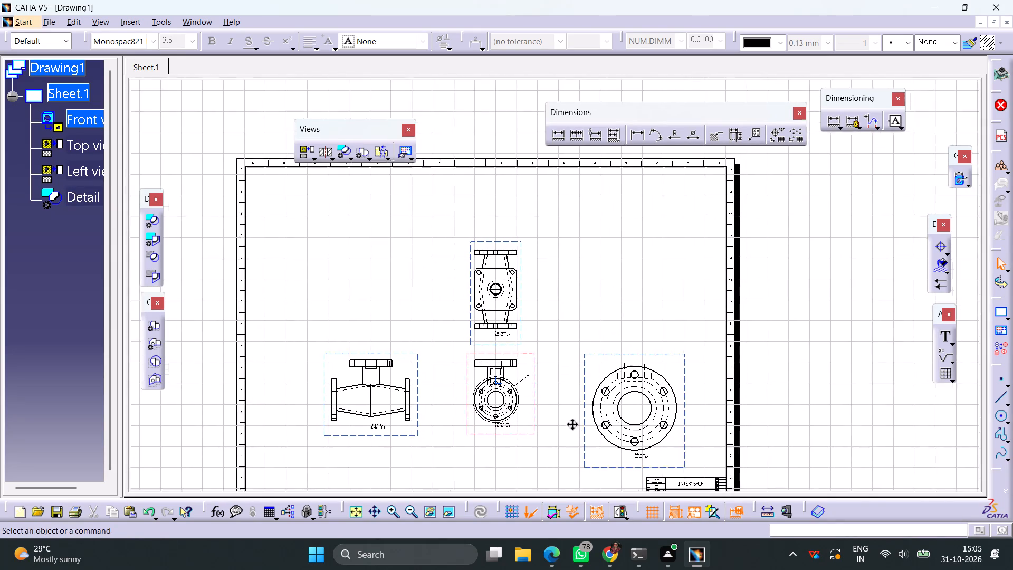
middle_click_drag(571, 423, 572, 425)
left_click(316, 158)
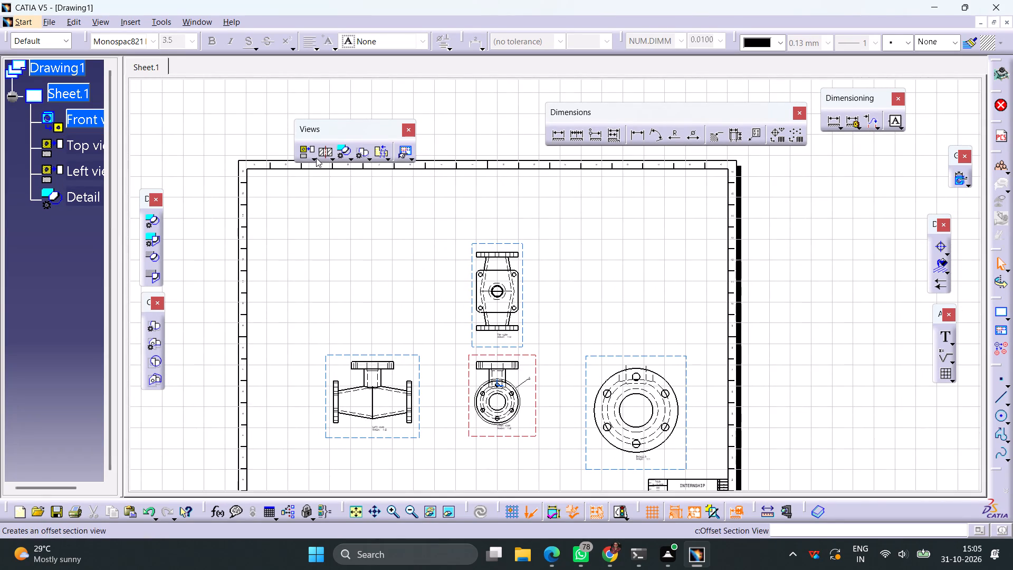
left_click(422, 169)
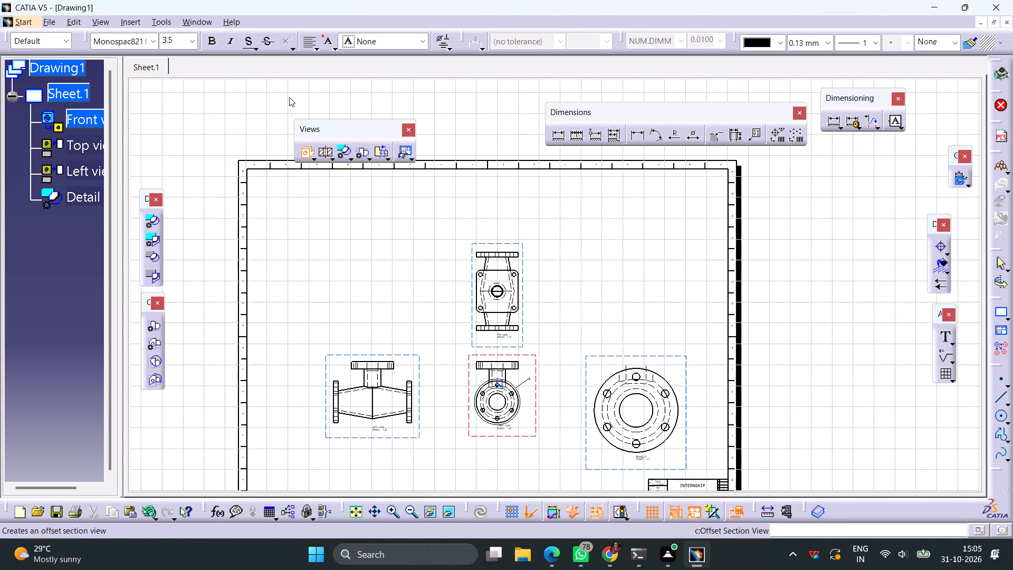
left_click(196, 18)
left_click(215, 120)
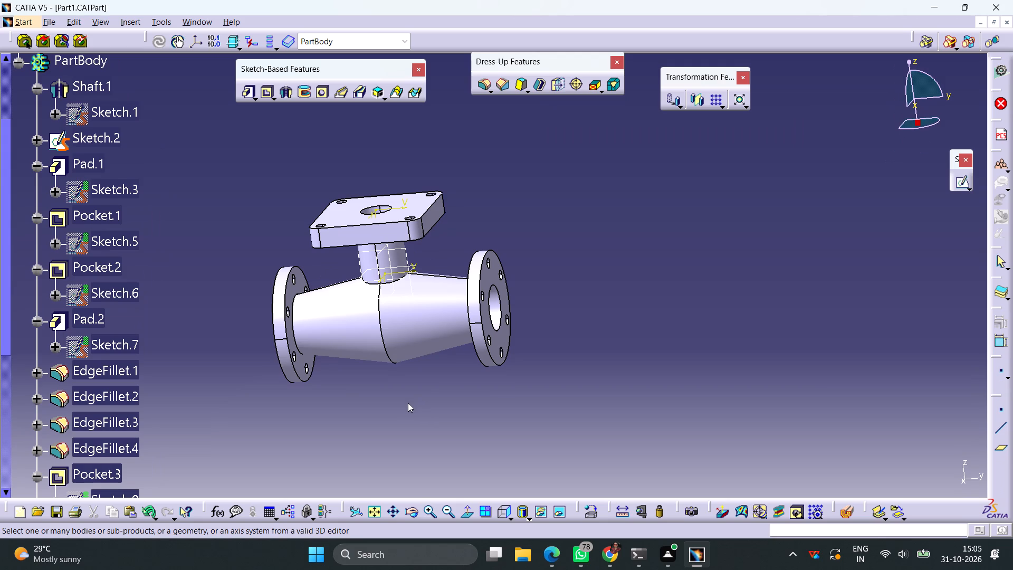
middle_click_drag(419, 420, 483, 426)
right_click_drag(419, 420, 483, 426)
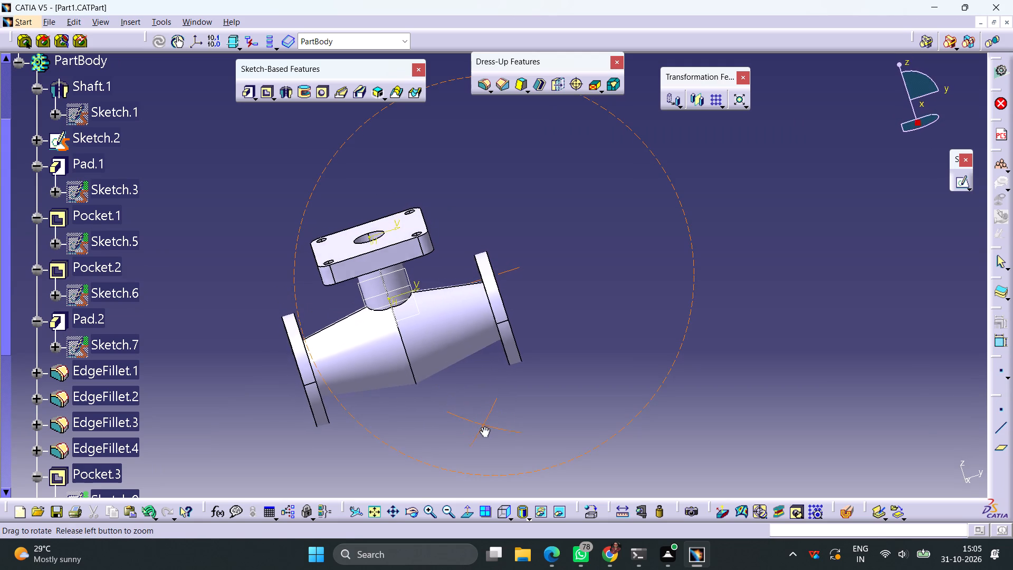
right_click_drag(483, 426, 484, 426)
middle_click_drag(483, 426, 484, 426)
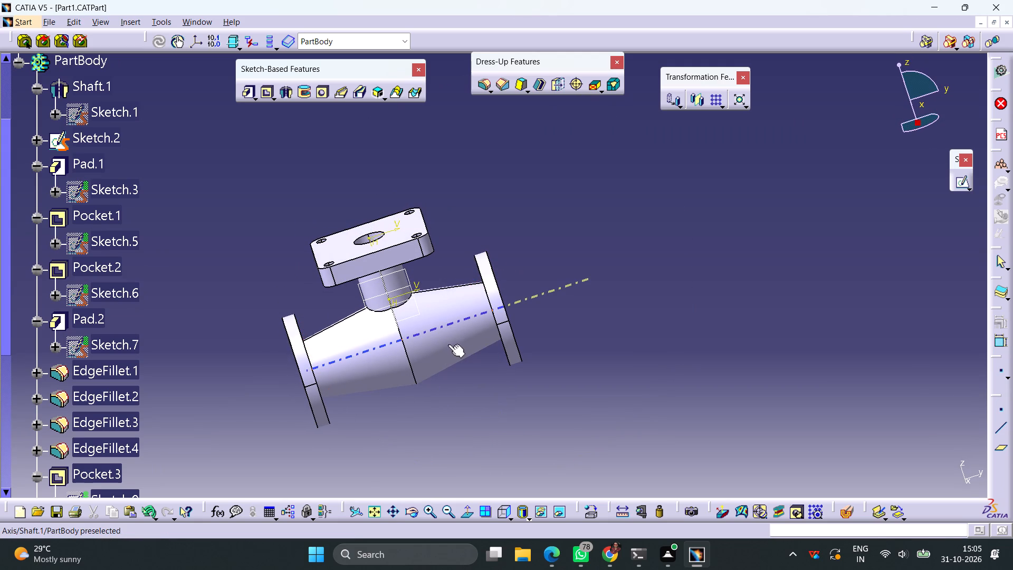
left_click(385, 267)
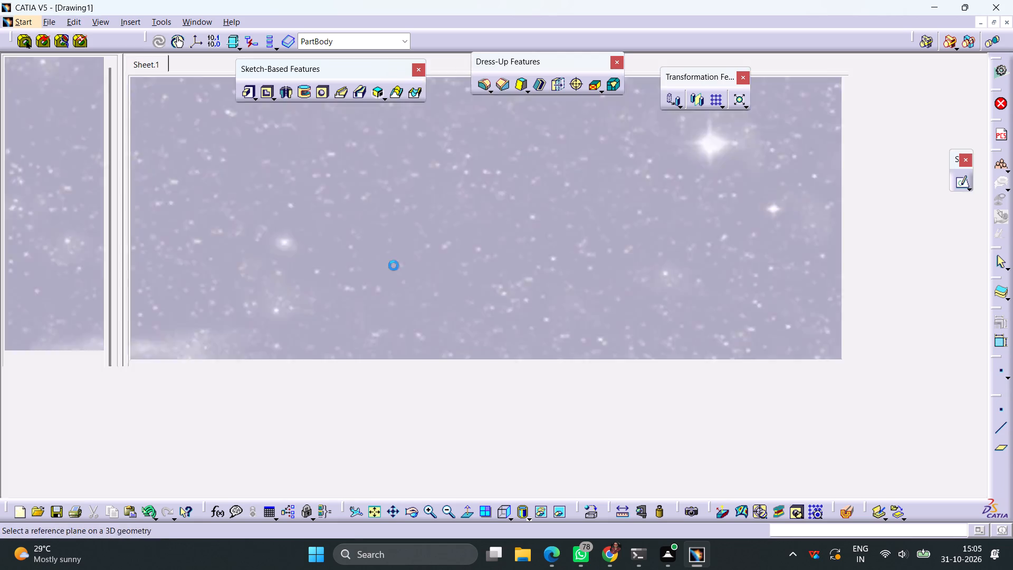
middle_click_drag(560, 288, 558, 359, "ctrl")
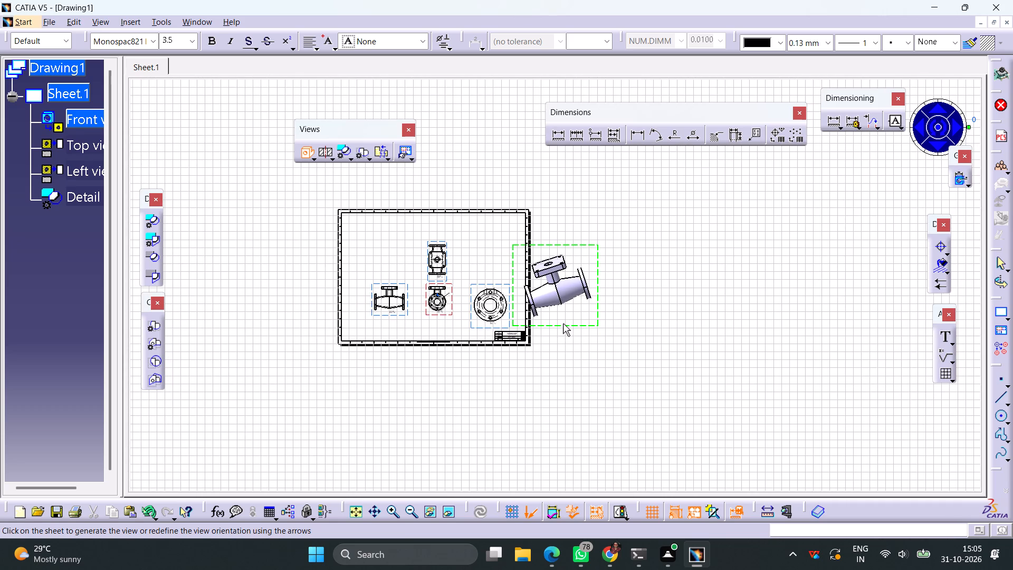
left_click_drag(562, 328, 514, 319)
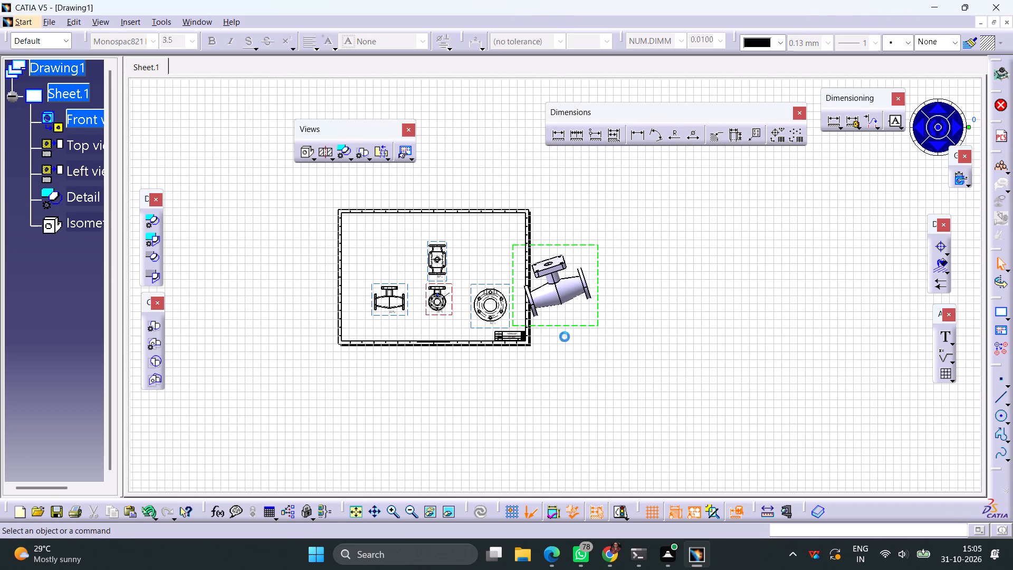
Move the isometric view into the sheet's upper-left area, above the left view.
left_click_drag(554, 326, 427, 290)
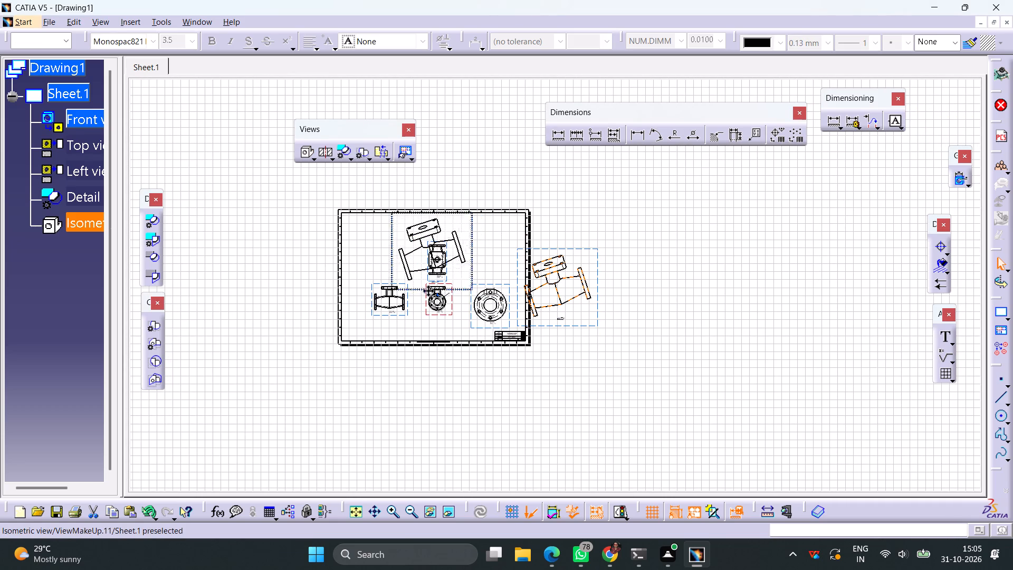
left_click_drag(427, 290, 381, 289)
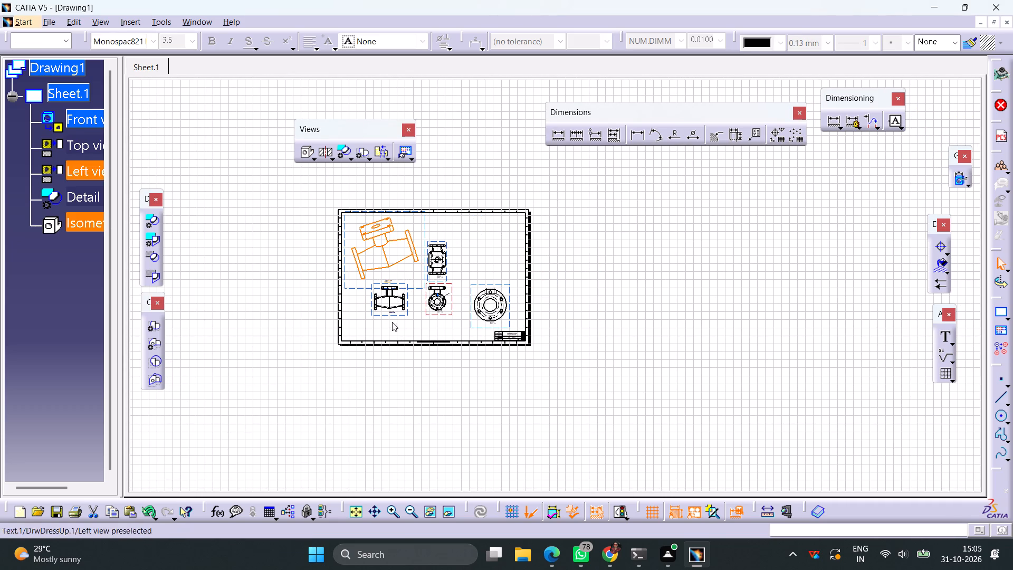
Move the front view with its aligned top and left views down and to the right, clear of the isometric view.
middle_click_drag(407, 354, 422, 296, "ctrl")
middle_click_drag(438, 308, 575, 364)
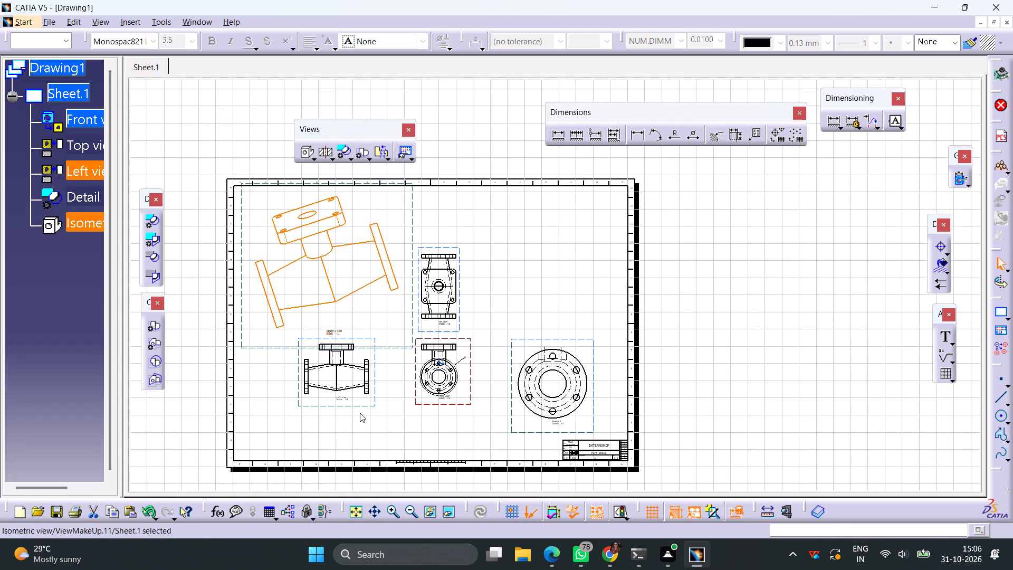
left_click_drag(367, 406, 366, 416)
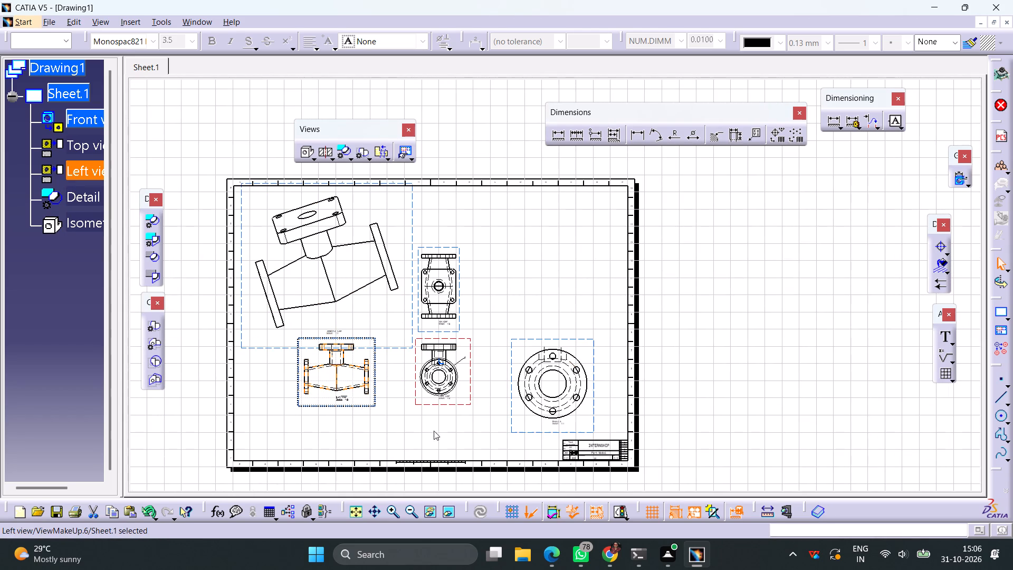
left_click_drag(459, 404, 463, 409)
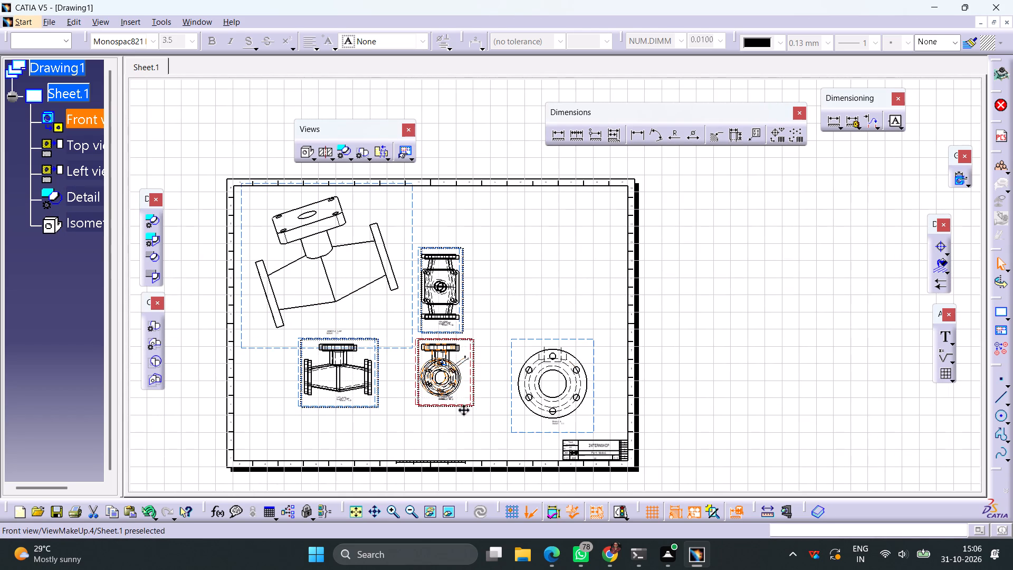
left_click_drag(463, 409, 476, 428)
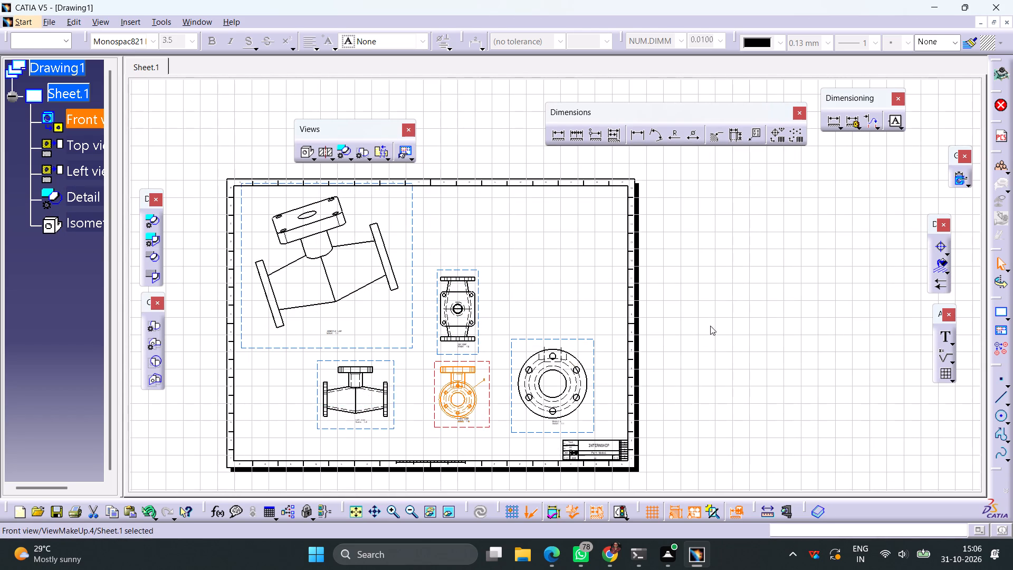
left_click(711, 326)
Activate the isometric view and set its generation mode to Raster, using Shading with edges and High quality for visualization.
right_click(414, 311)
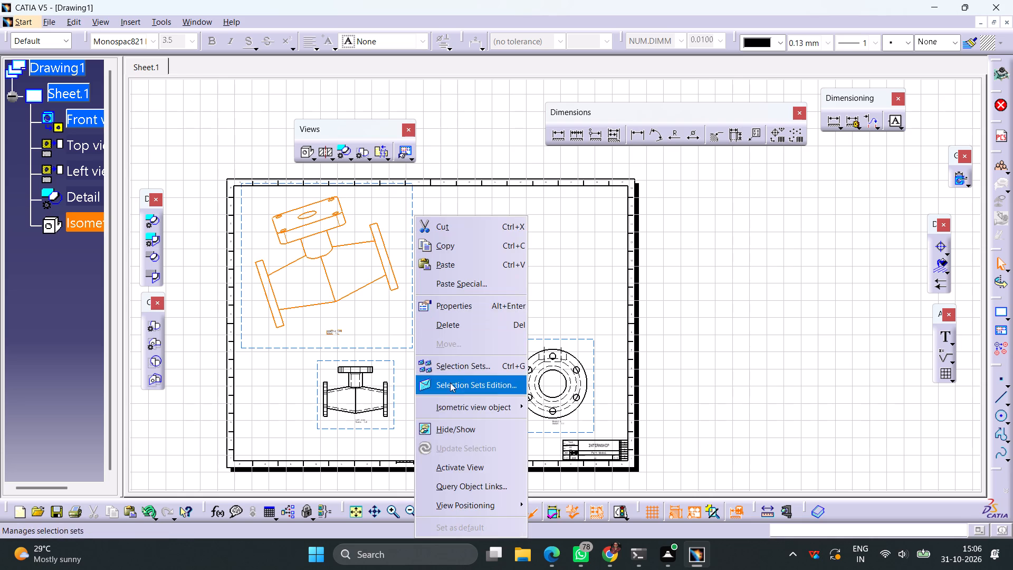
left_click(464, 473)
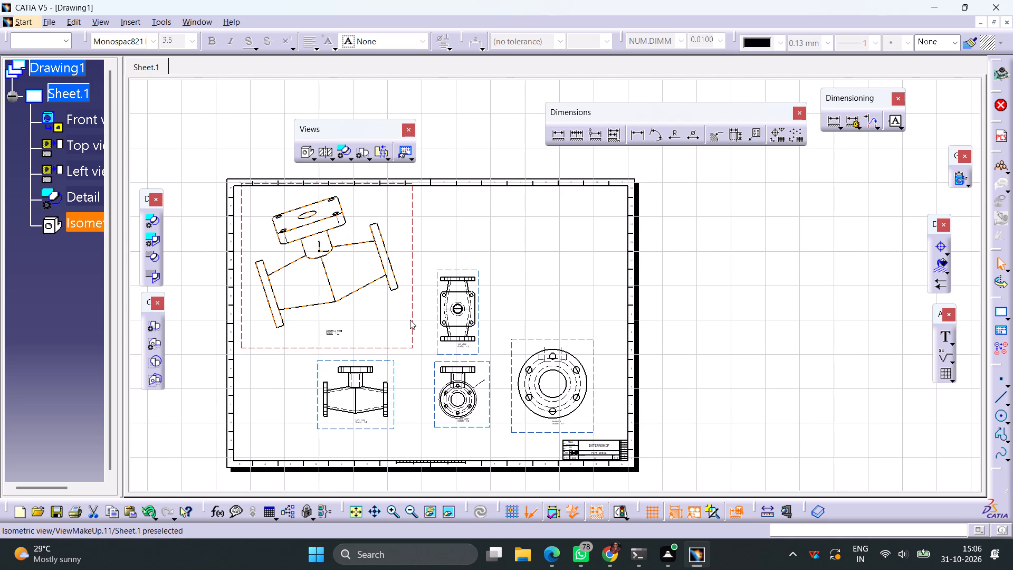
right_click(413, 312)
left_click(462, 312)
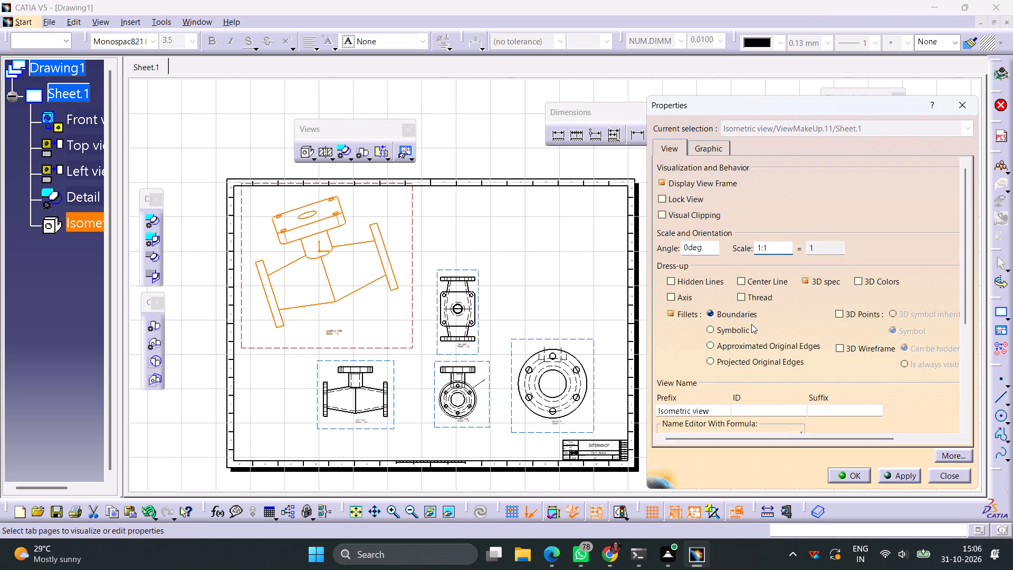
scroll(822, 322, "down", 2)
scroll(822, 322, "up", 1)
scroll(822, 322, "down", 11)
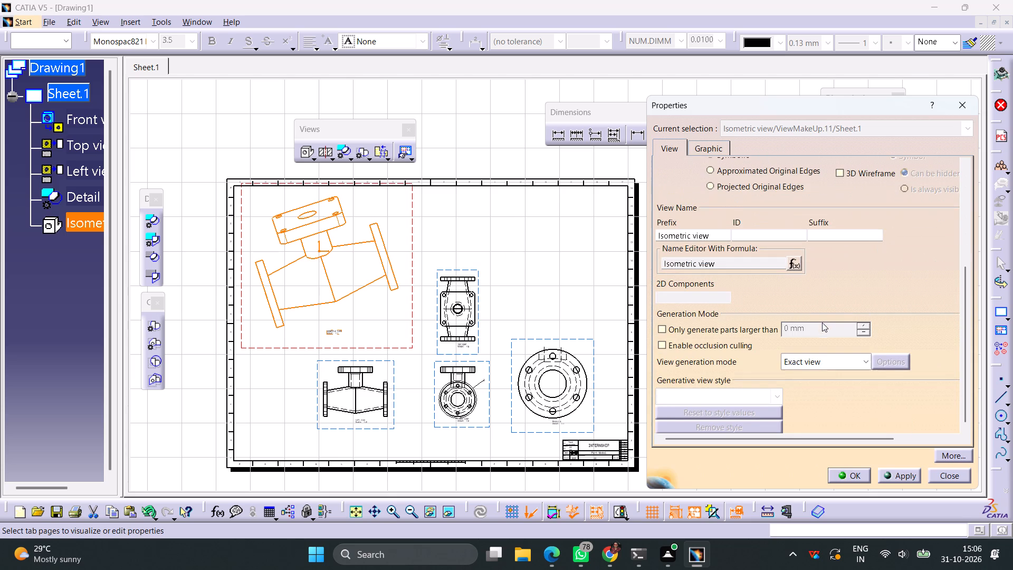
left_click(830, 367)
left_click(809, 419)
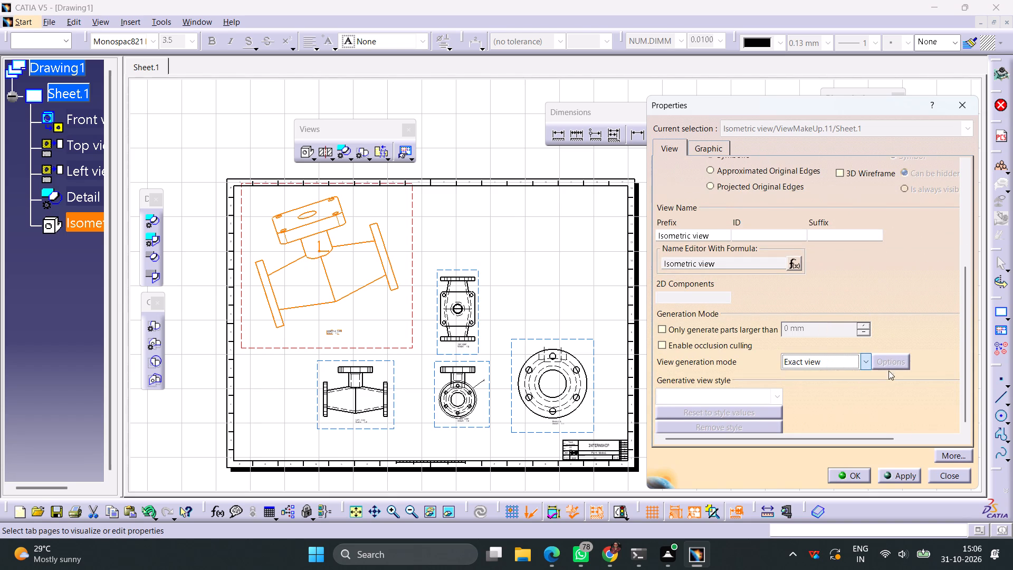
left_click(888, 363)
left_click(868, 374)
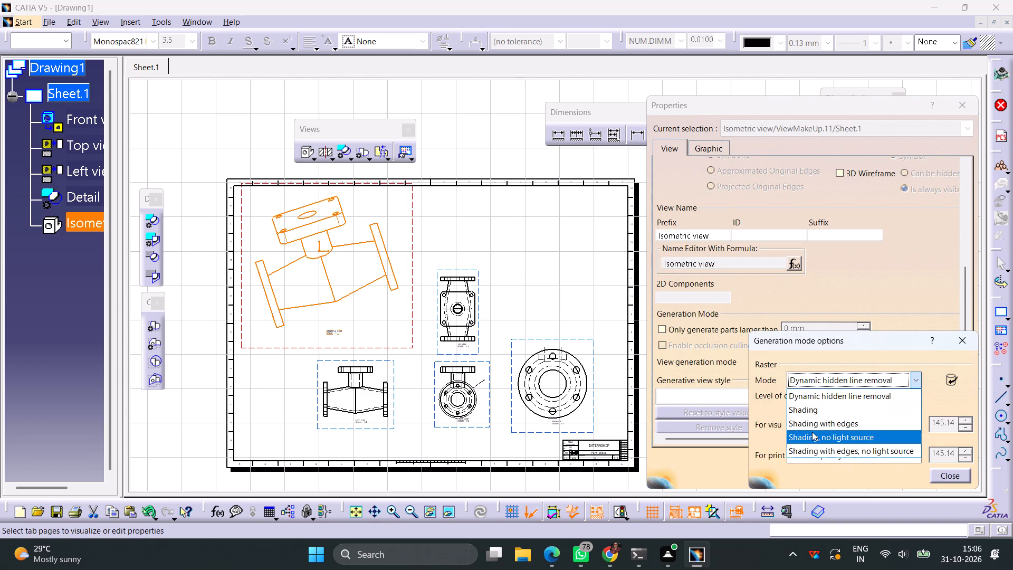
left_click(817, 427)
left_click(877, 428)
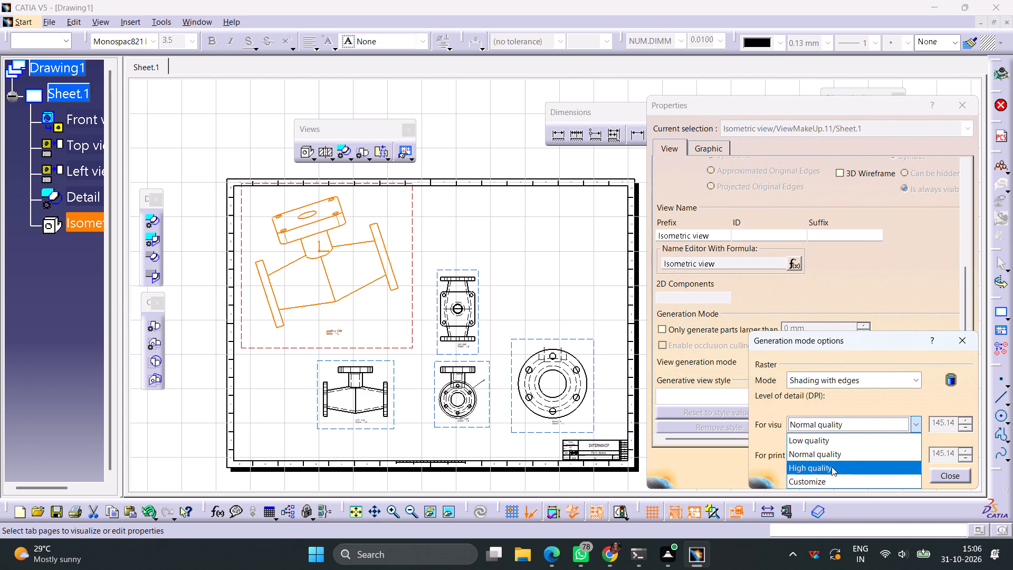
left_click(824, 473)
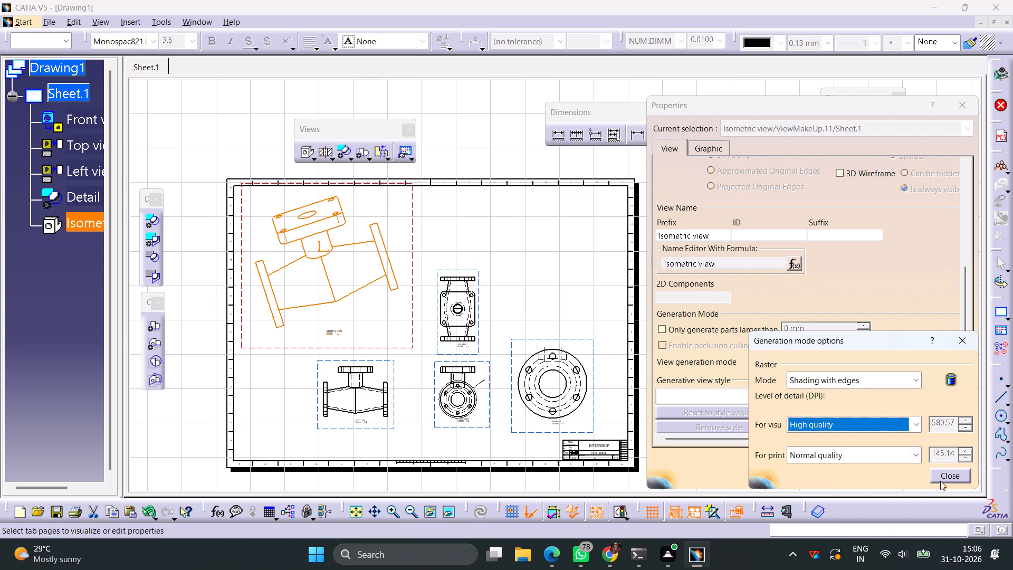
left_click(940, 481)
left_click(897, 475)
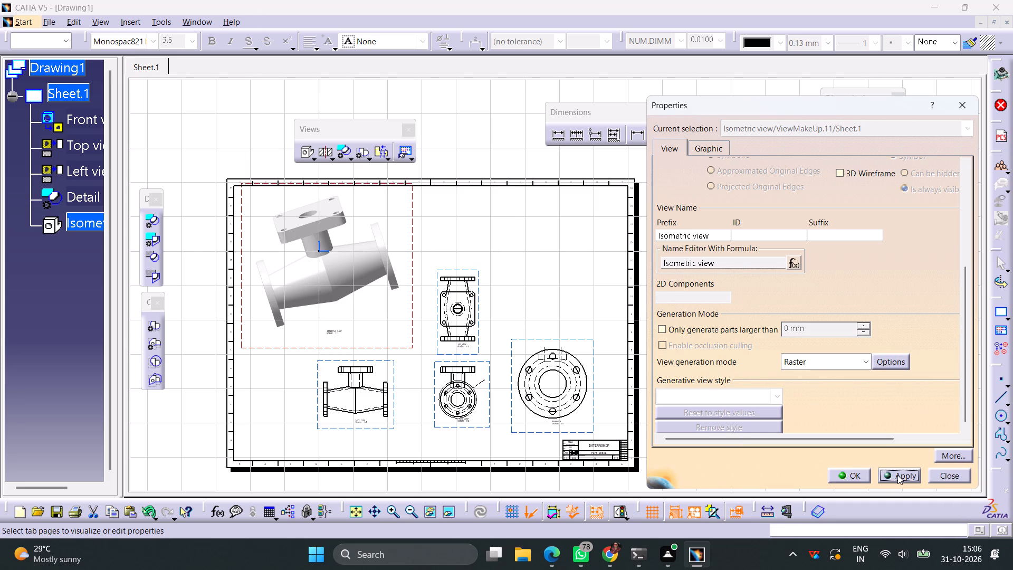
left_click(853, 476)
left_click(741, 387)
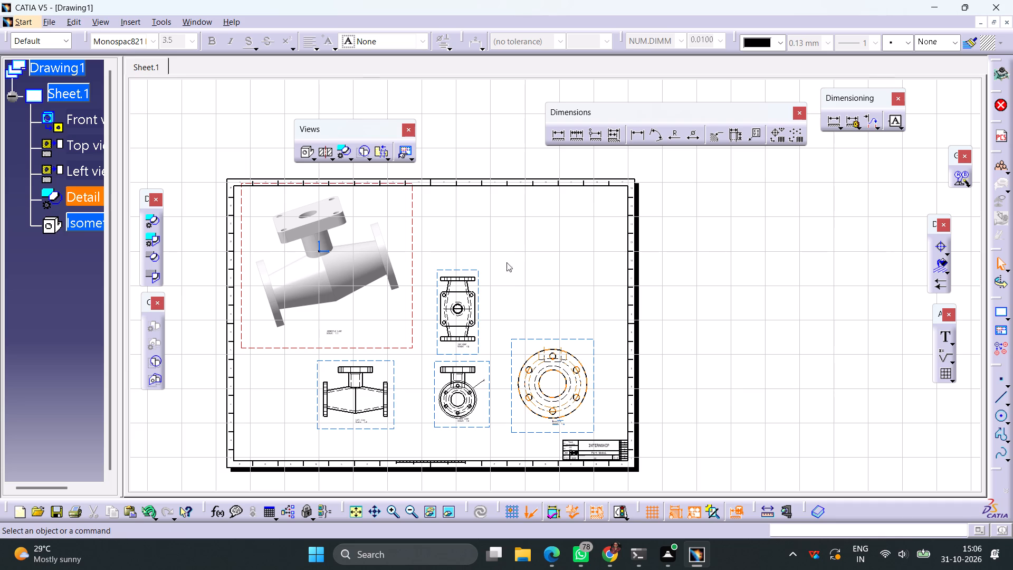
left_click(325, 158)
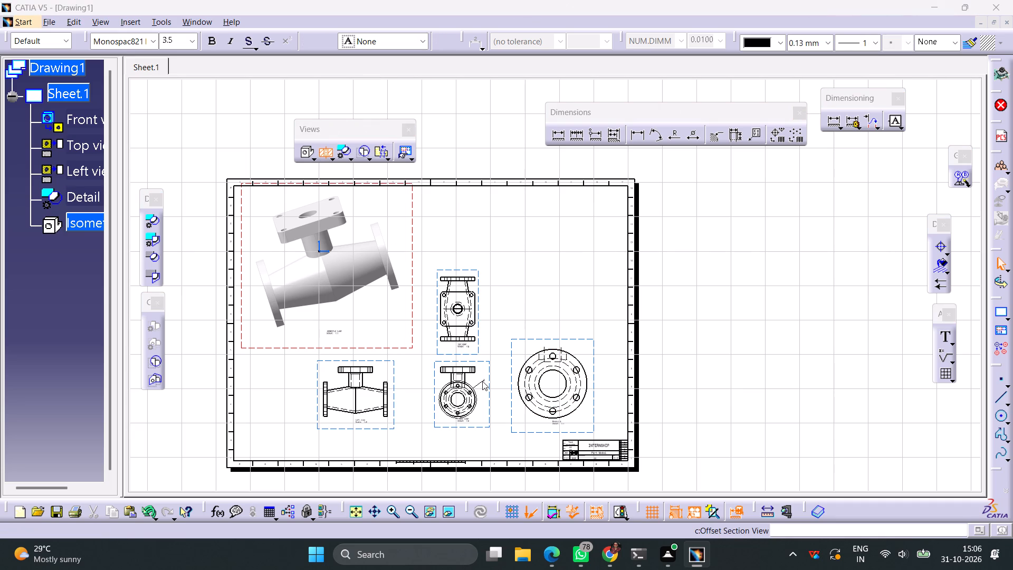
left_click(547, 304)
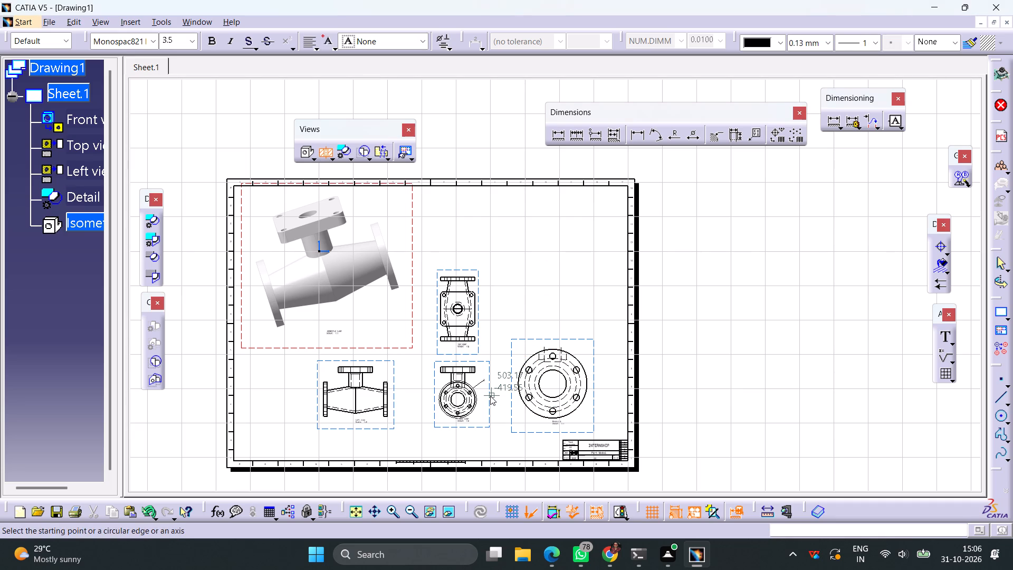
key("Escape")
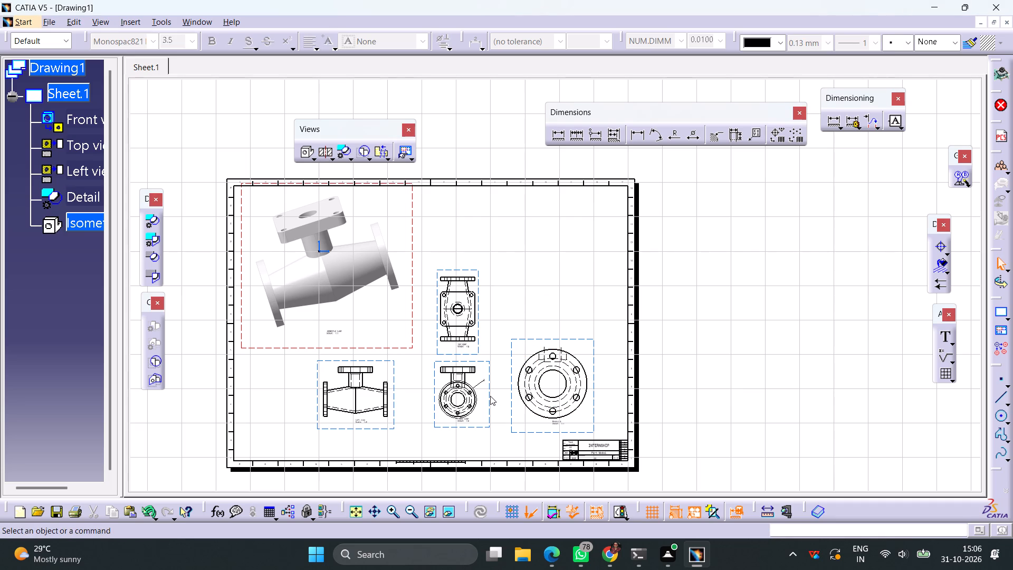
Activate the front view and create an offset section view along its vertical centreline, placing it outside the sheet's right border.
right_click(488, 398)
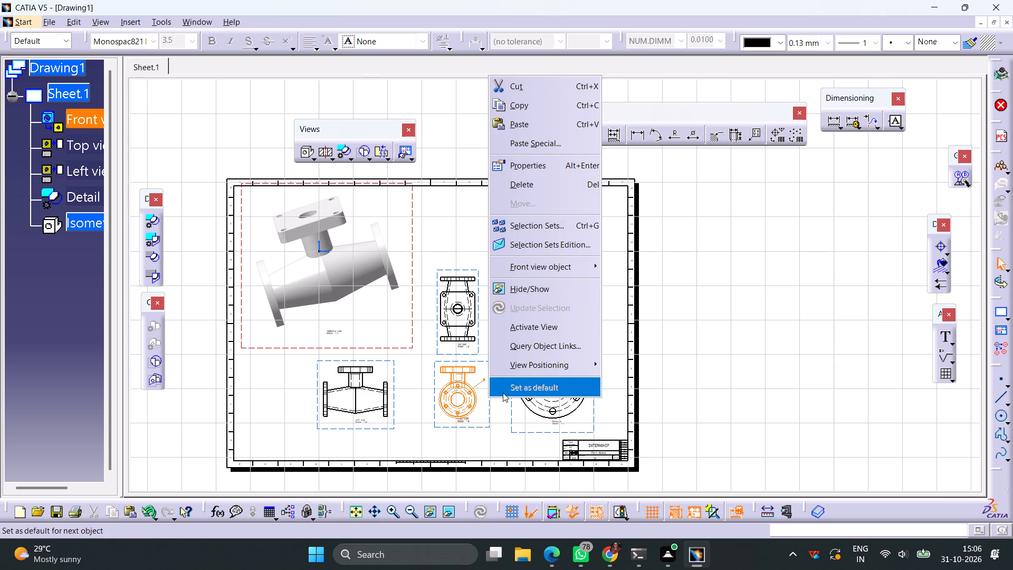
left_click(525, 327)
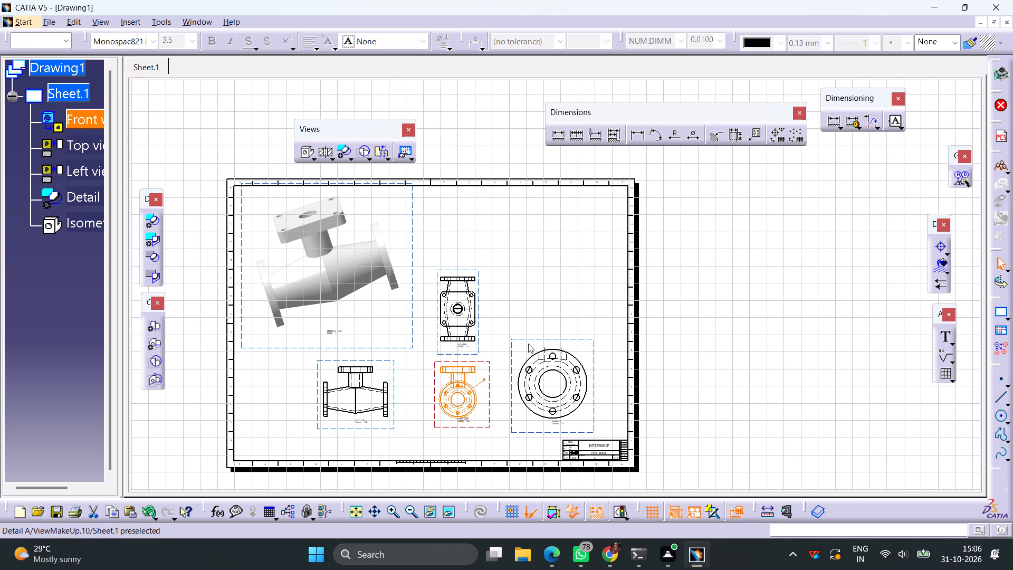
middle_click_drag(499, 397, 527, 290, "ctrl")
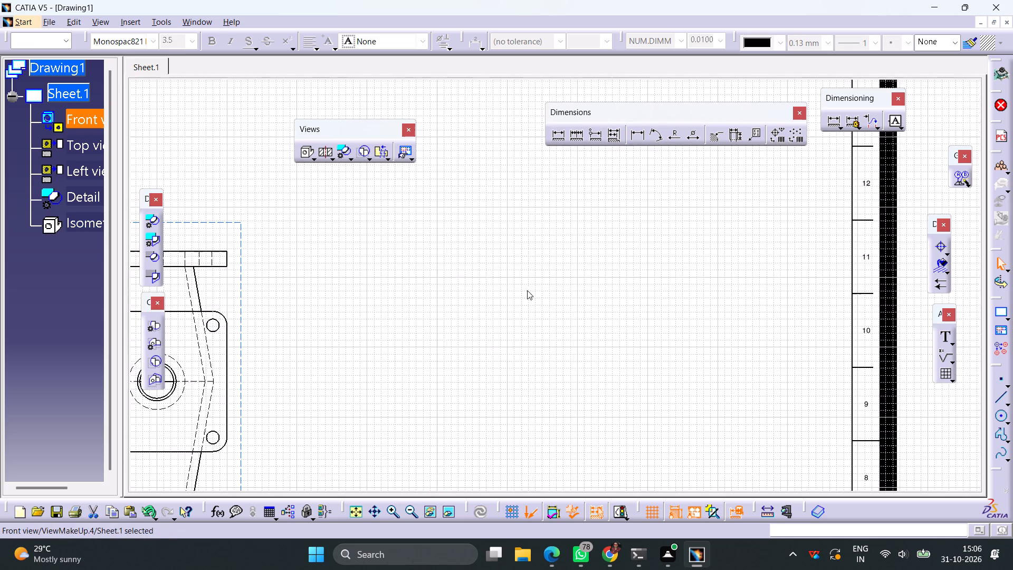
middle_click_drag(491, 374, 784, 159)
middle_click_drag(662, 337, 720, 225)
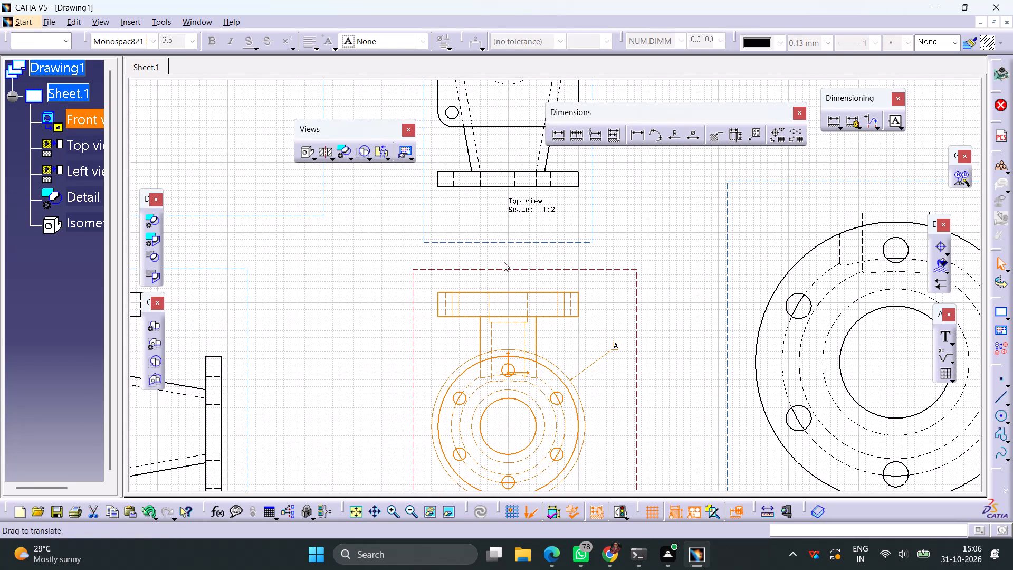
left_click(323, 152)
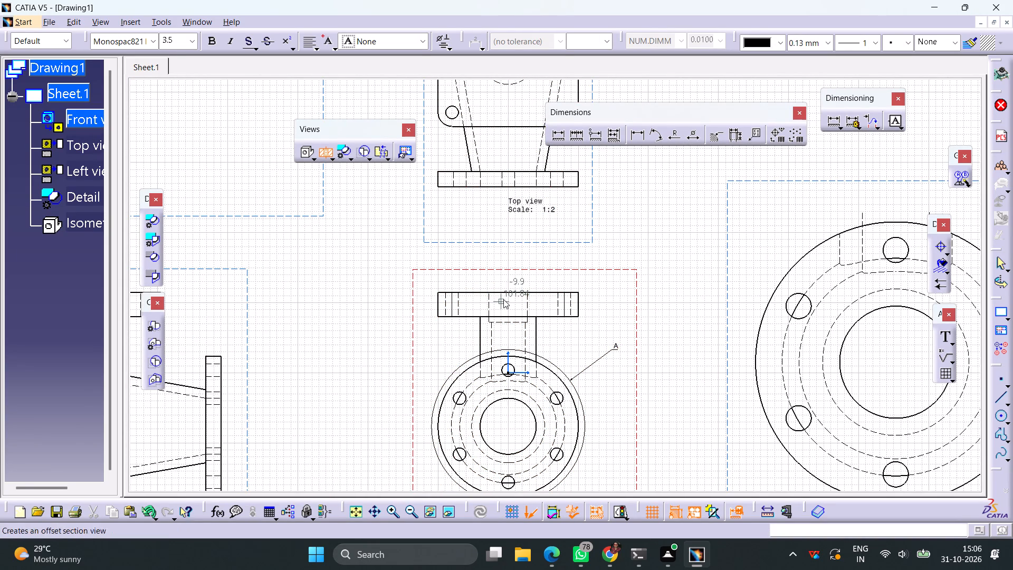
left_click(511, 281)
middle_click_drag(578, 394, 582, 274)
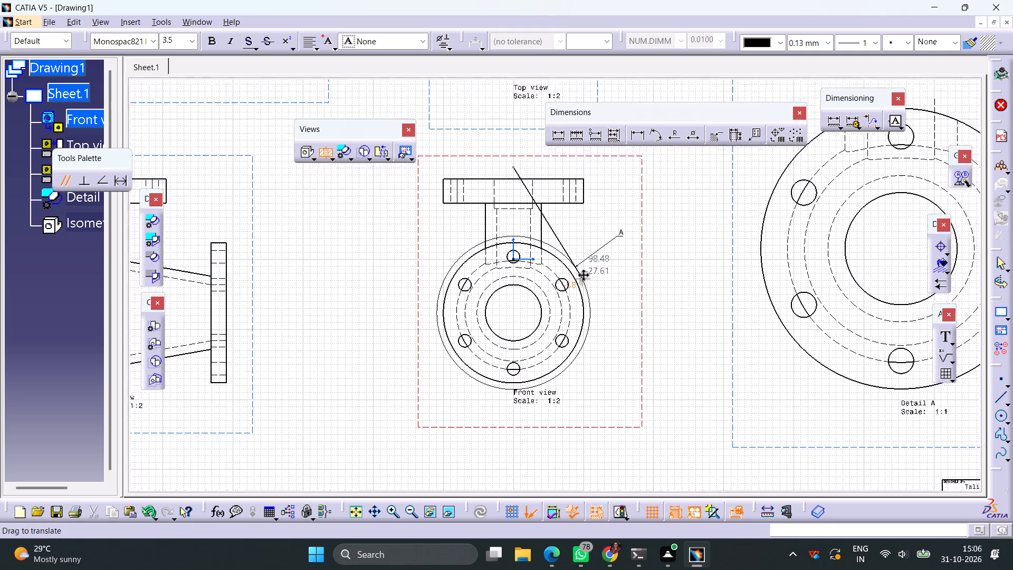
middle_click_drag(582, 274, 584, 261)
double_click(513, 426)
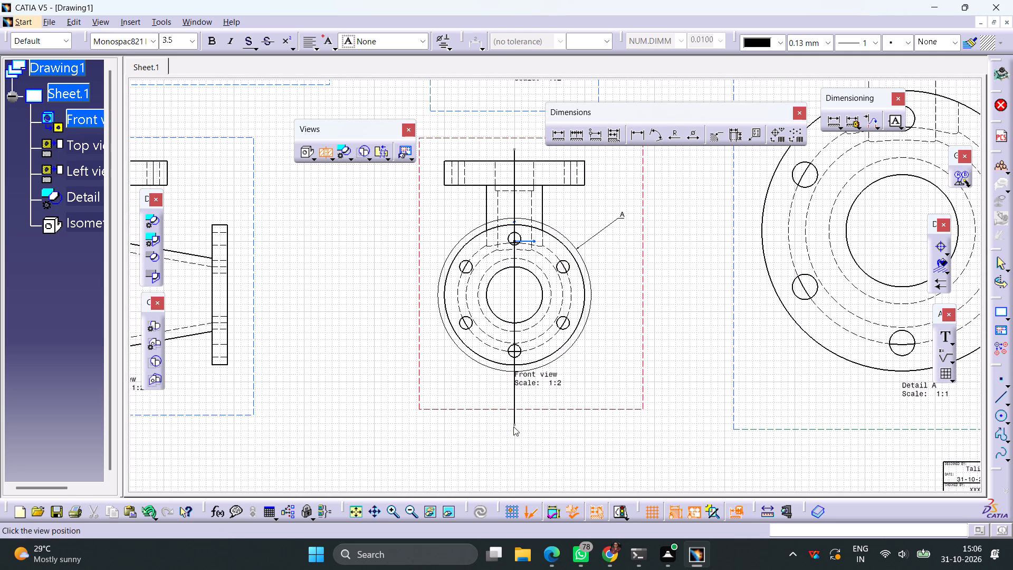
middle_click_drag(642, 421, 592, 516)
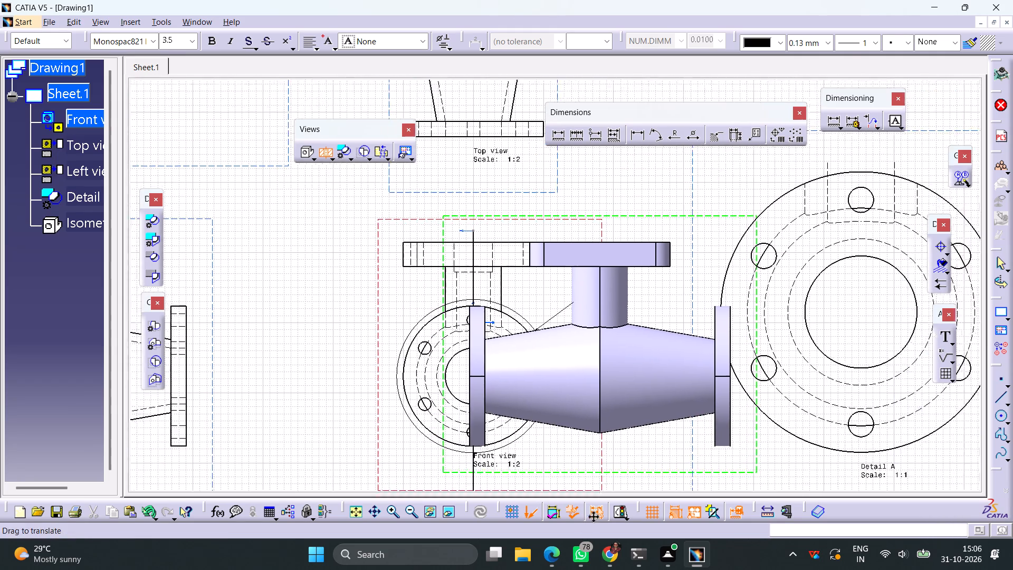
middle_click_drag(592, 516, 572, 550)
middle_click_drag(578, 522, 571, 549, "ctrl")
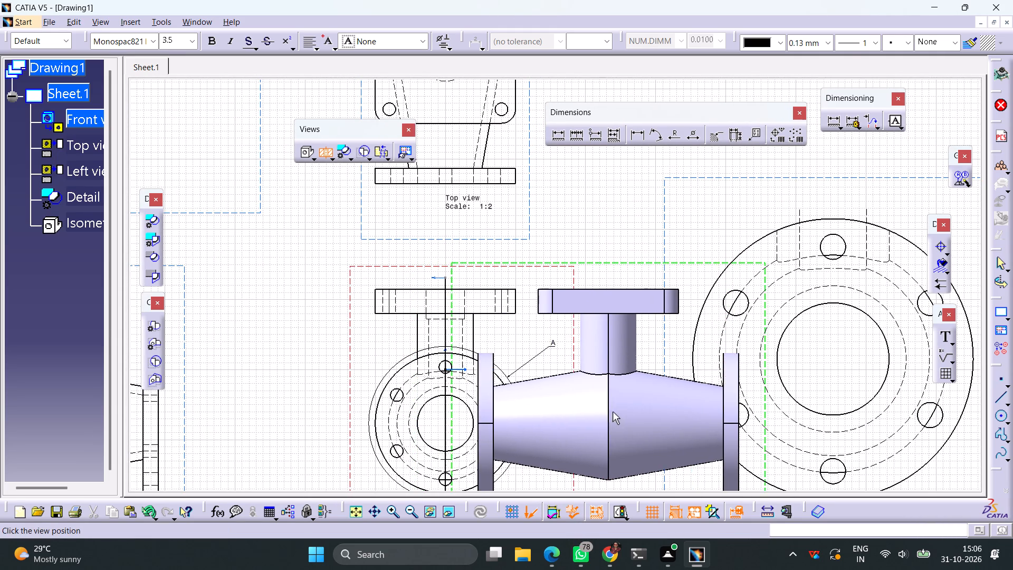
middle_click_drag(623, 398, 607, 483, "ctrl")
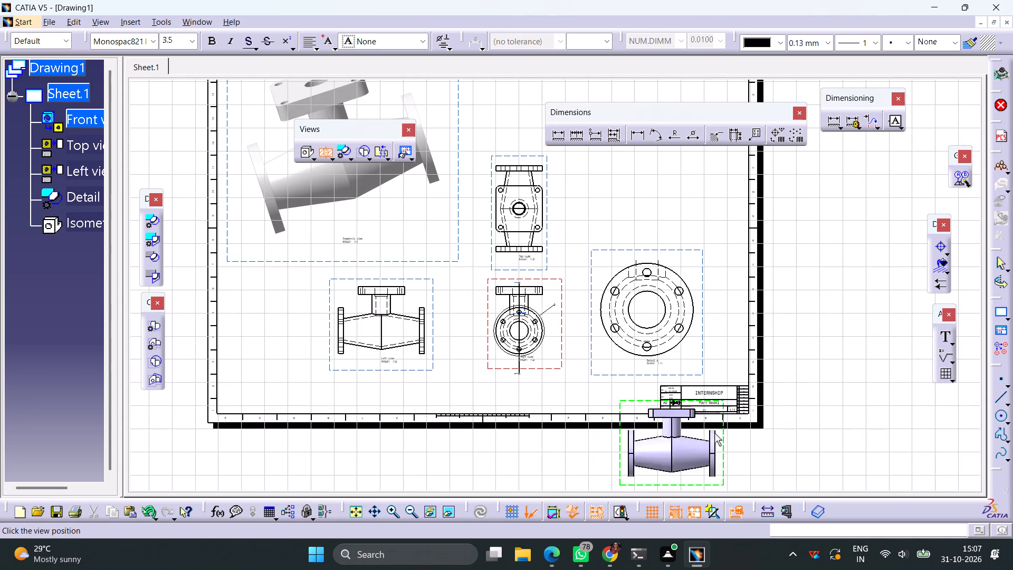
left_click(820, 347)
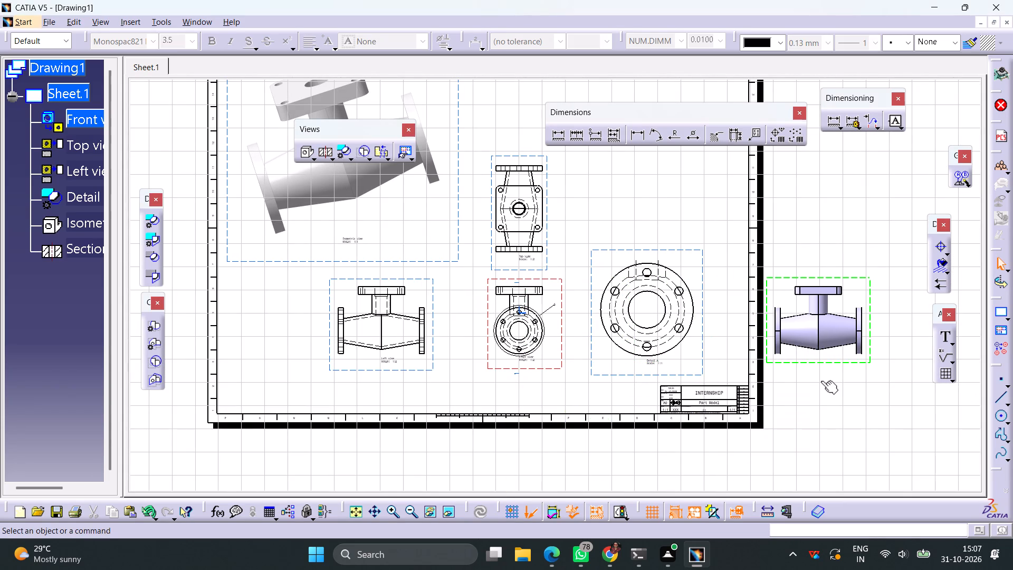
Move the flange detail view up beside the top view and place the section view below it, beside the front view.
left_click_drag(806, 372, 787, 352)
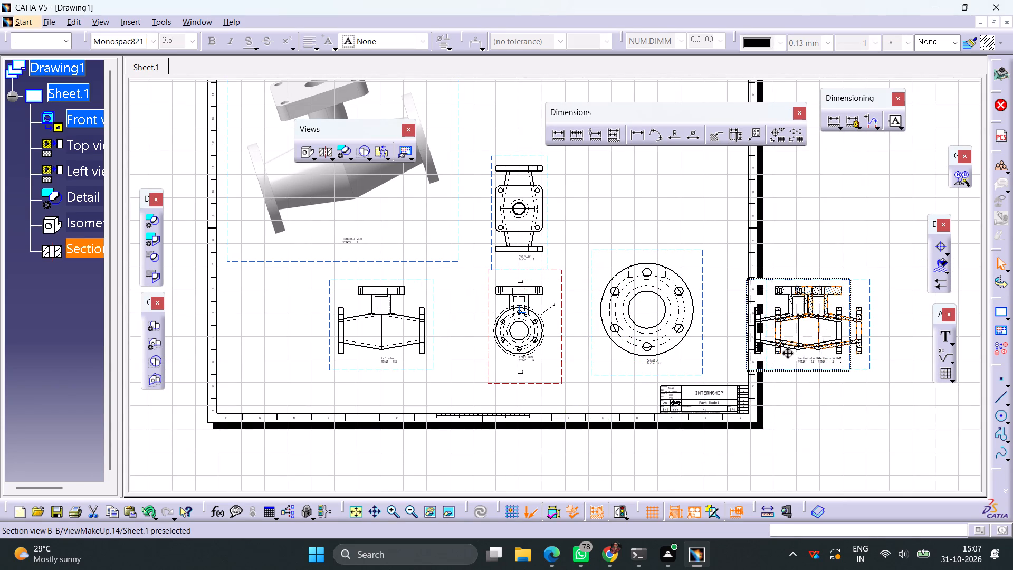
left_click_drag(787, 352, 671, 362)
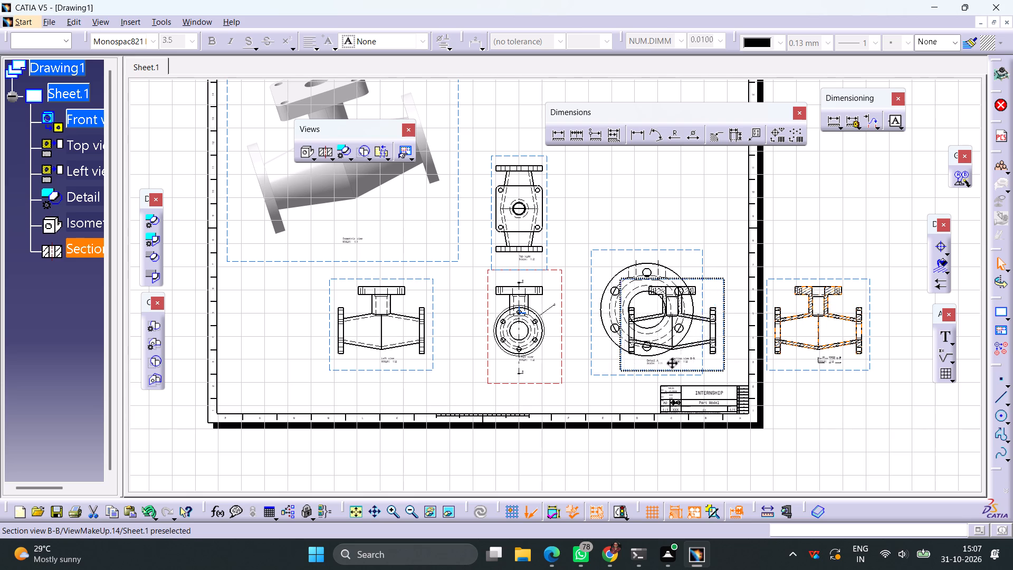
left_click_drag(671, 362, 815, 367)
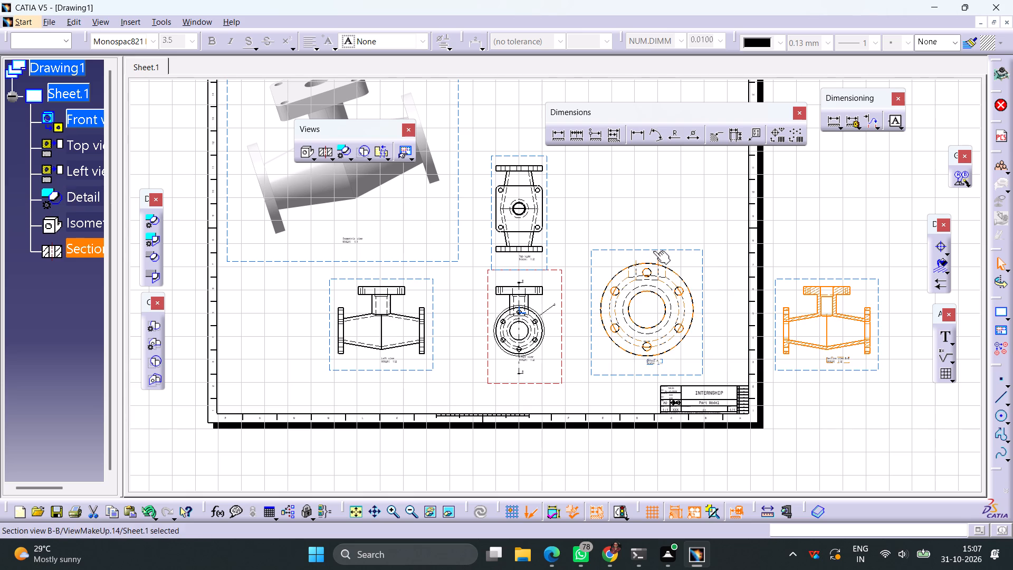
left_click_drag(653, 251, 655, 138)
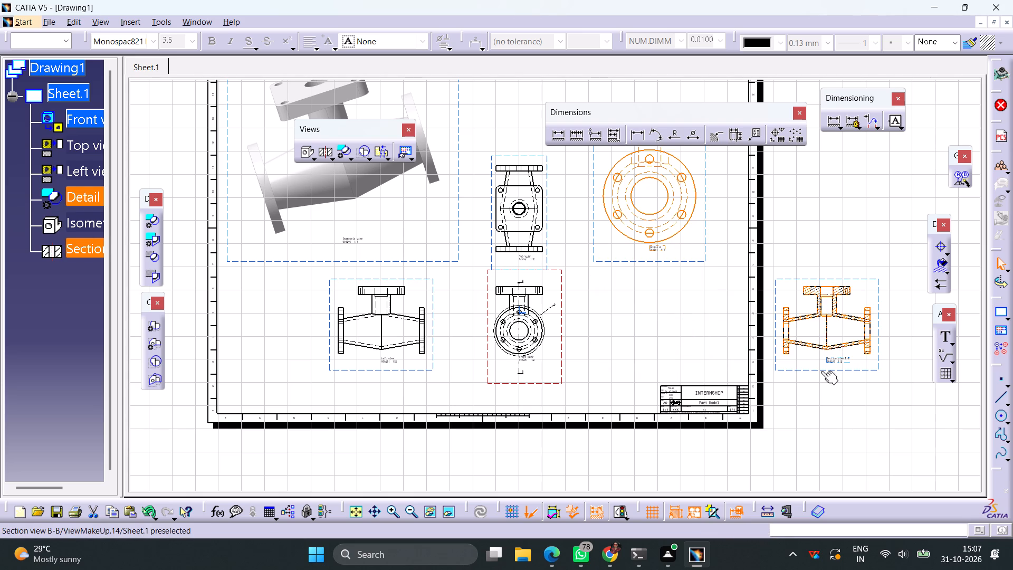
left_click_drag(821, 371, 654, 373)
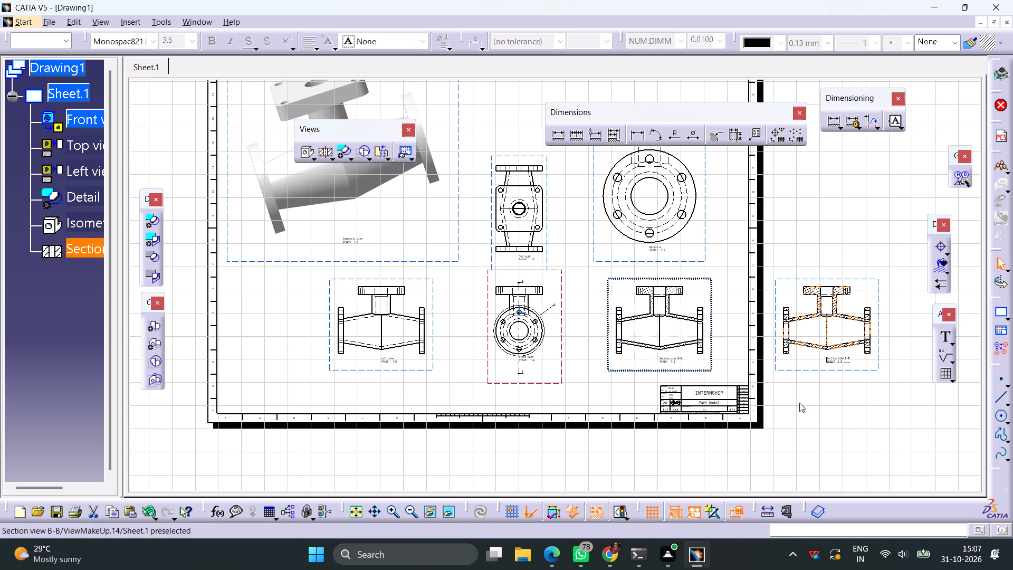
Move the top view slightly upward to widen the gap above the front view.
middle_click_drag(802, 386, 751, 464)
left_click_drag(471, 234, 483, 215)
left_click(767, 348)
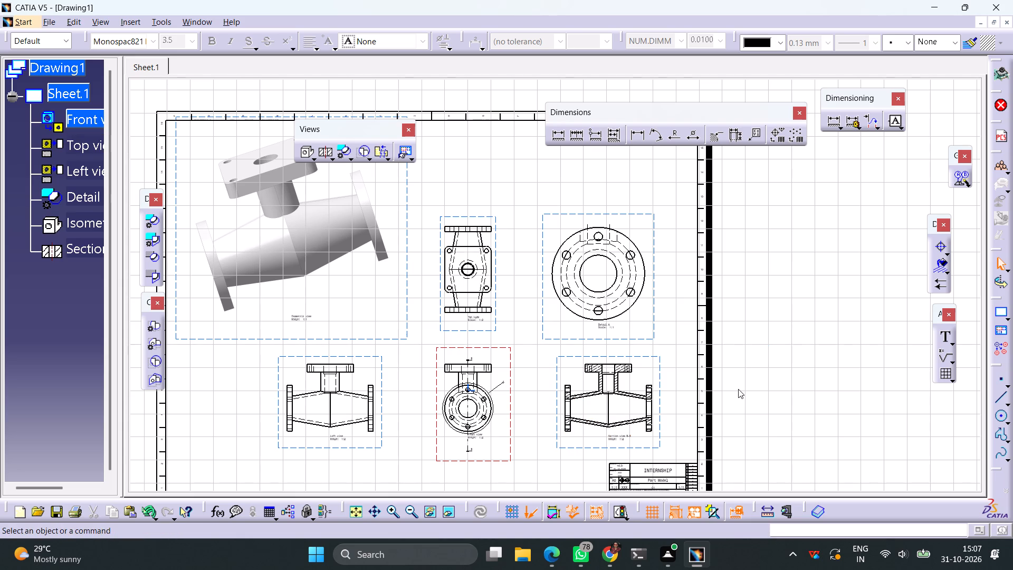
middle_click_drag(739, 400, 751, 329, "ctrl")
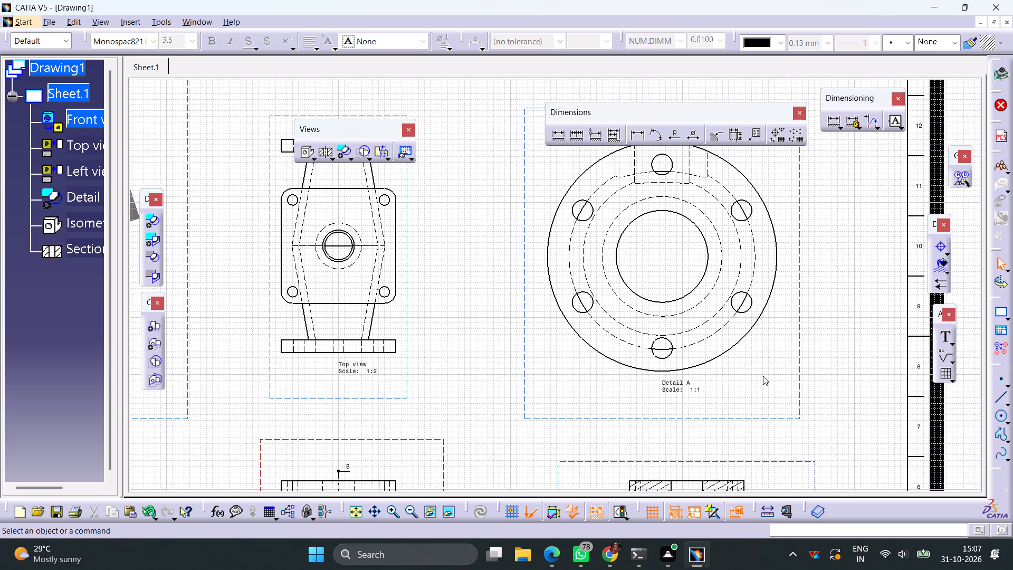
Move the flange detail view further up and slightly right, widening the gap above the section view.
middle_click_drag(763, 376, 754, 402, "ctrl")
middle_click_drag(749, 404, 653, 288)
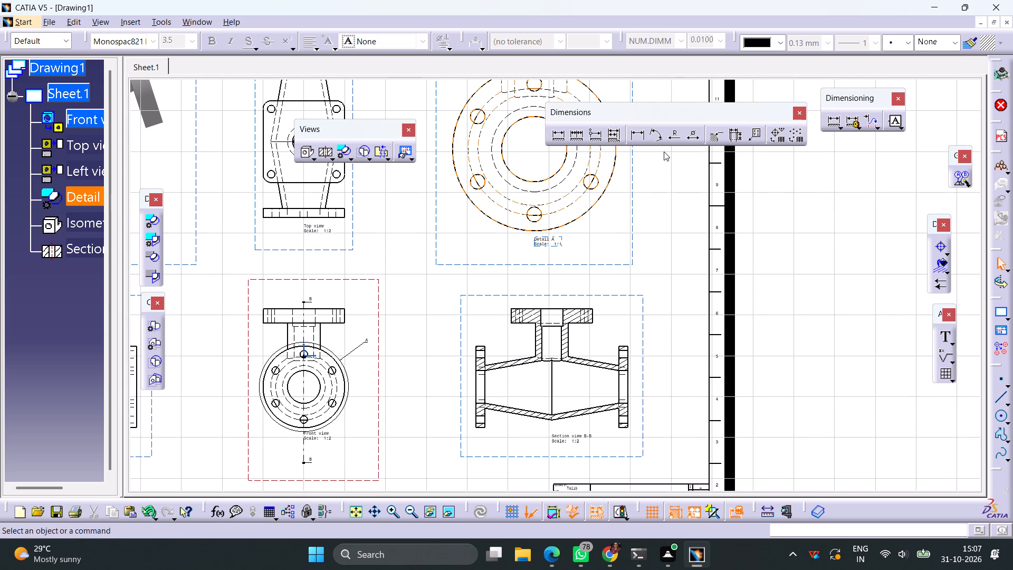
middle_click_drag(678, 244, 675, 255, "ctrl")
middle_click_drag(675, 255, 663, 327, "ctrl")
left_click_drag(553, 201, 557, 160)
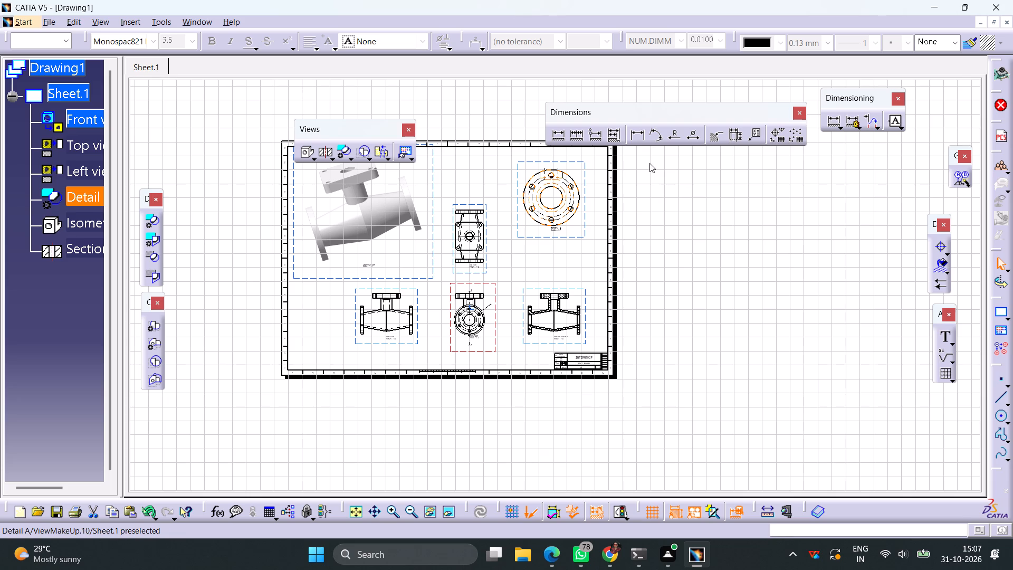
Add diameter dimensions to the vertical neck's narrow bore and the wider bore at its top flange in the section view.
left_click(555, 135)
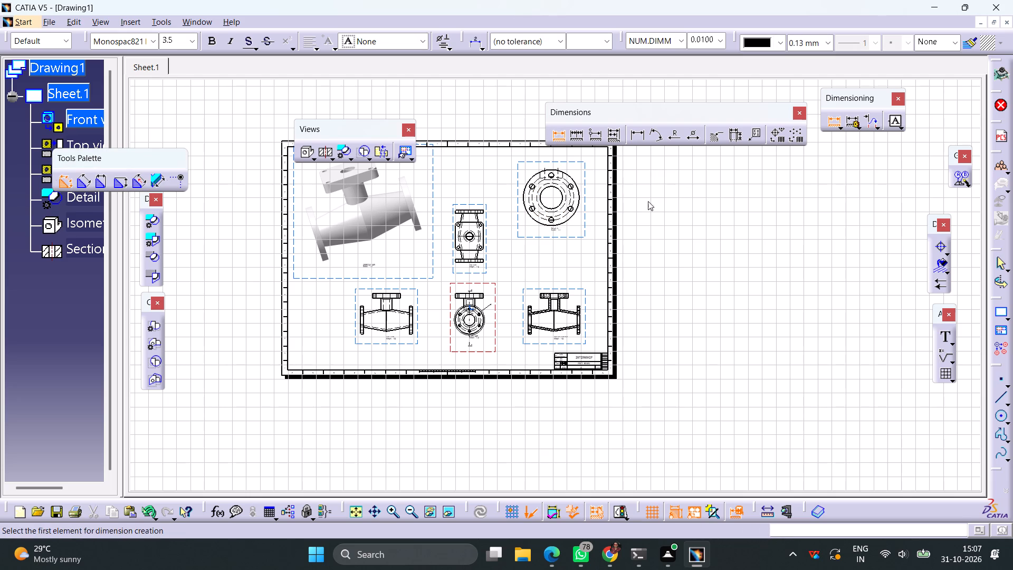
left_click(689, 138)
middle_click_drag(588, 300, 589, 249, "ctrl")
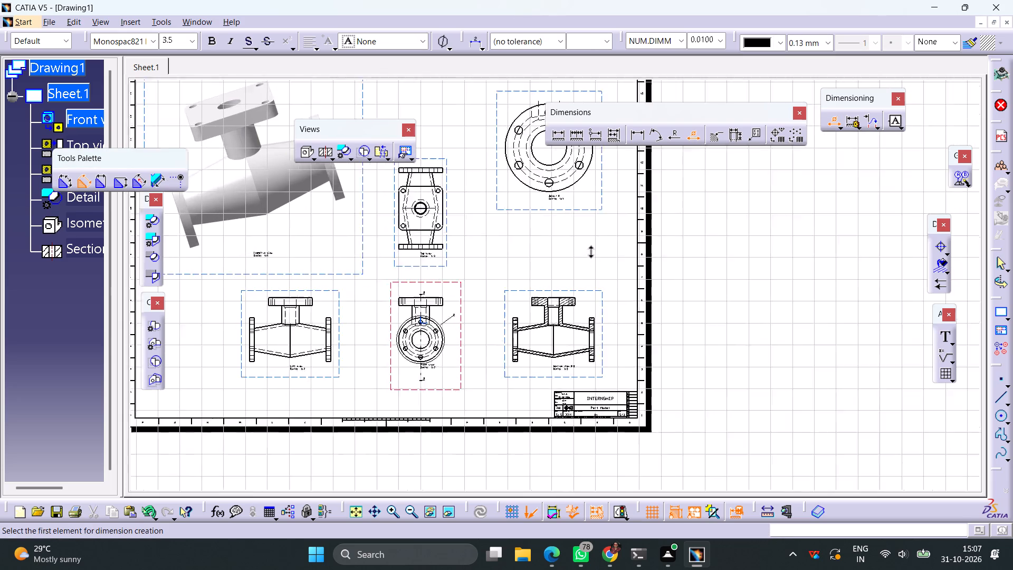
middle_click_drag(589, 249, 612, 175, "ctrl")
middle_click_drag(642, 356, 669, 300, "ctrl")
middle_click_drag(669, 344, 693, 193)
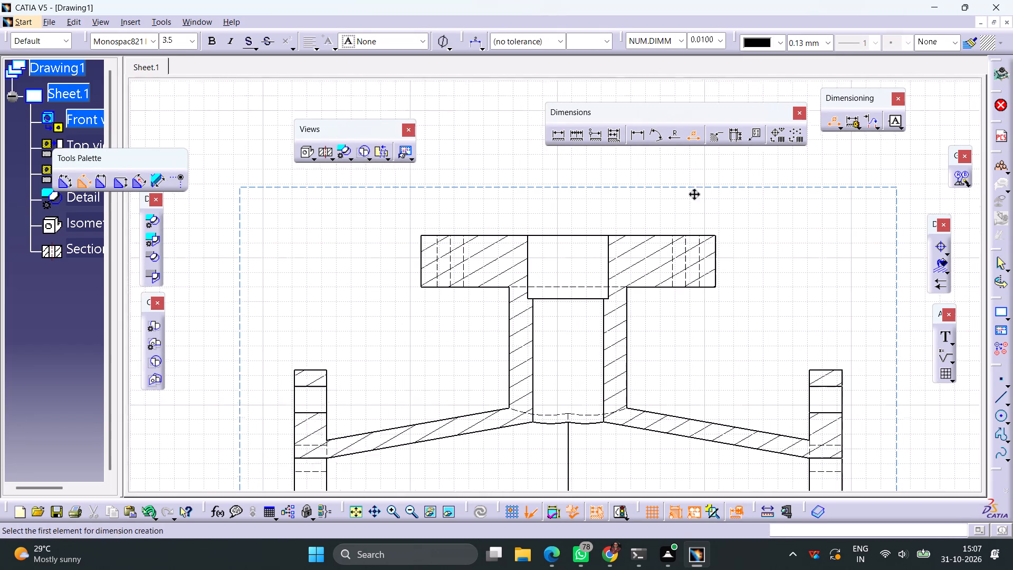
middle_click_drag(693, 193, 693, 192)
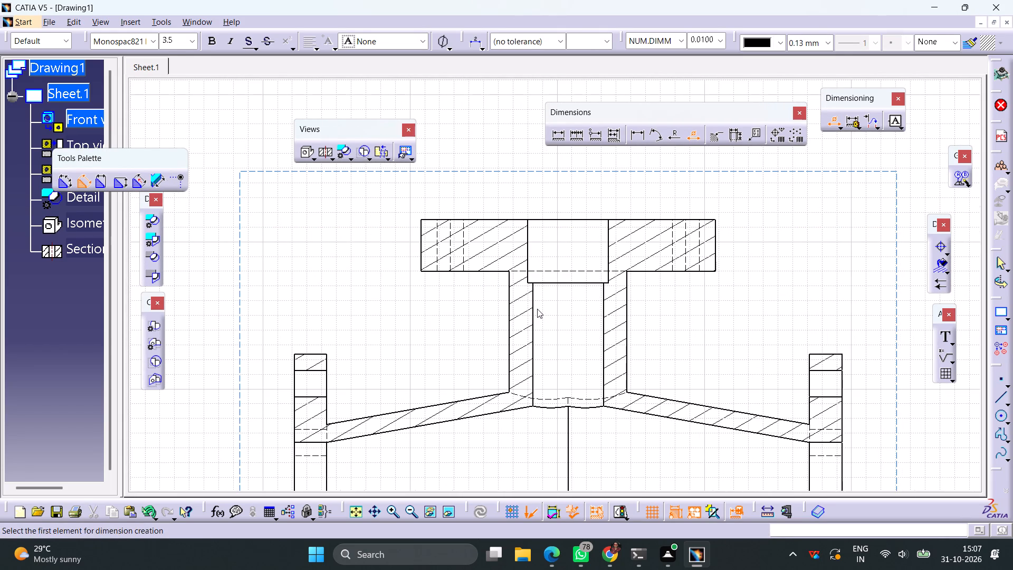
left_click(533, 310)
left_click(555, 312)
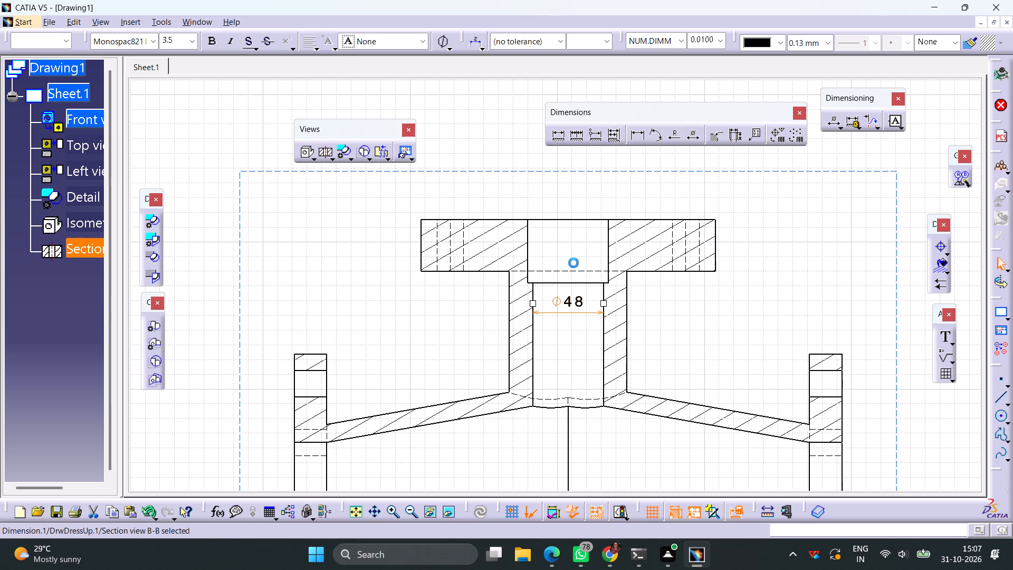
left_click(527, 244)
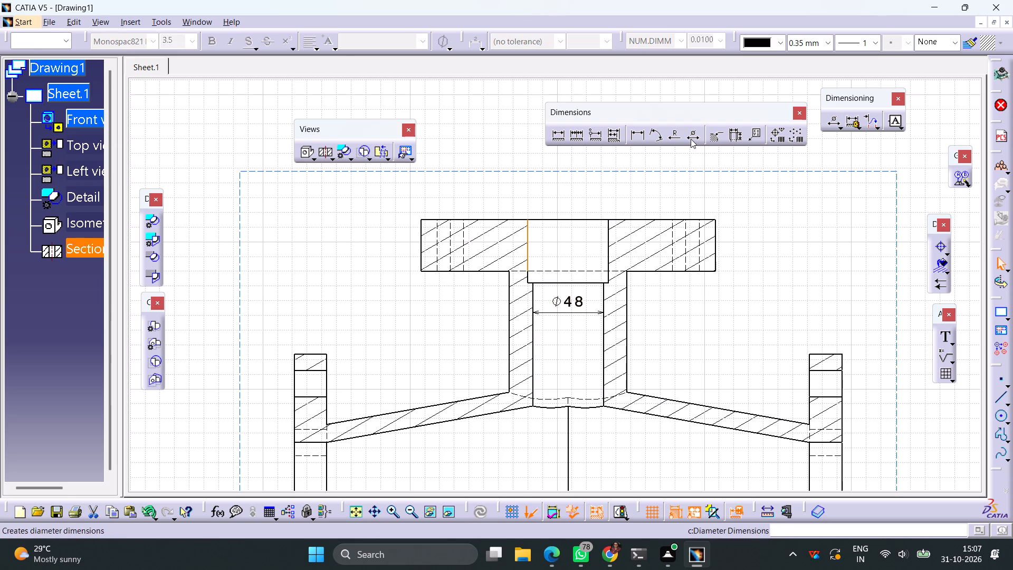
left_click(691, 139)
left_click(526, 248)
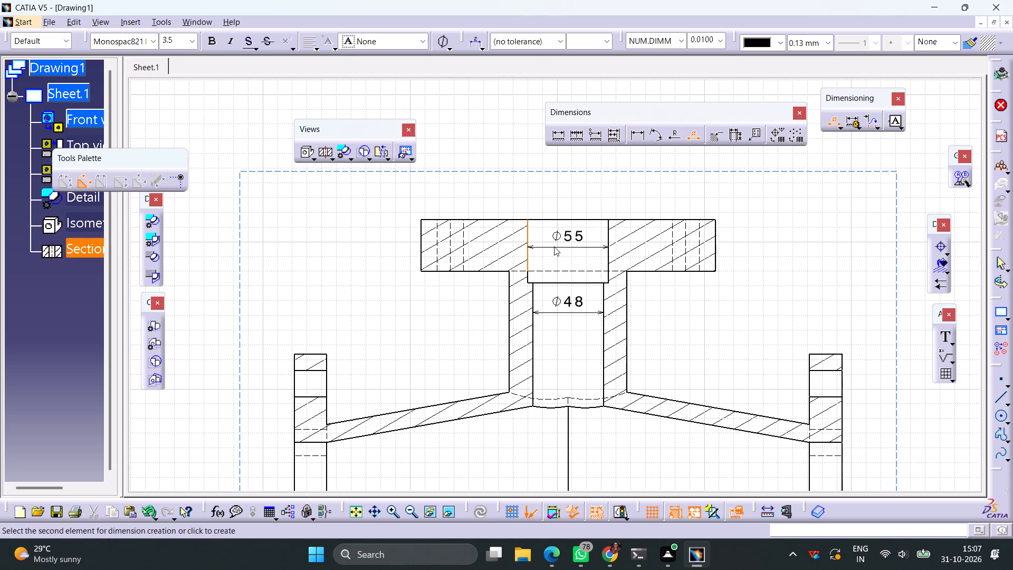
left_click(561, 248)
Add a diameter dimension across the outside of the vertical neck in the section view, below the bore dimensions.
left_click(690, 132)
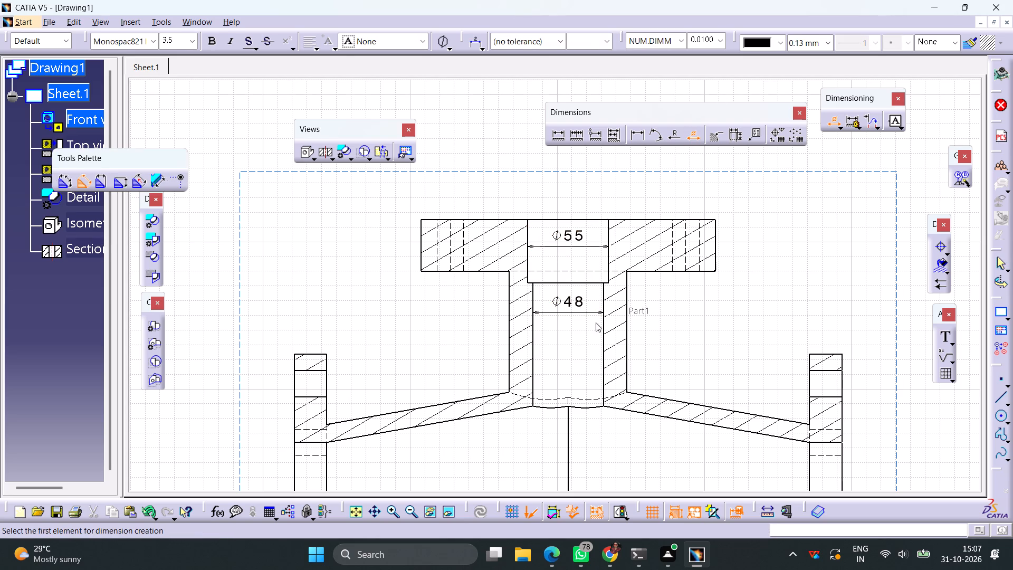
left_click(509, 351)
left_click(555, 356)
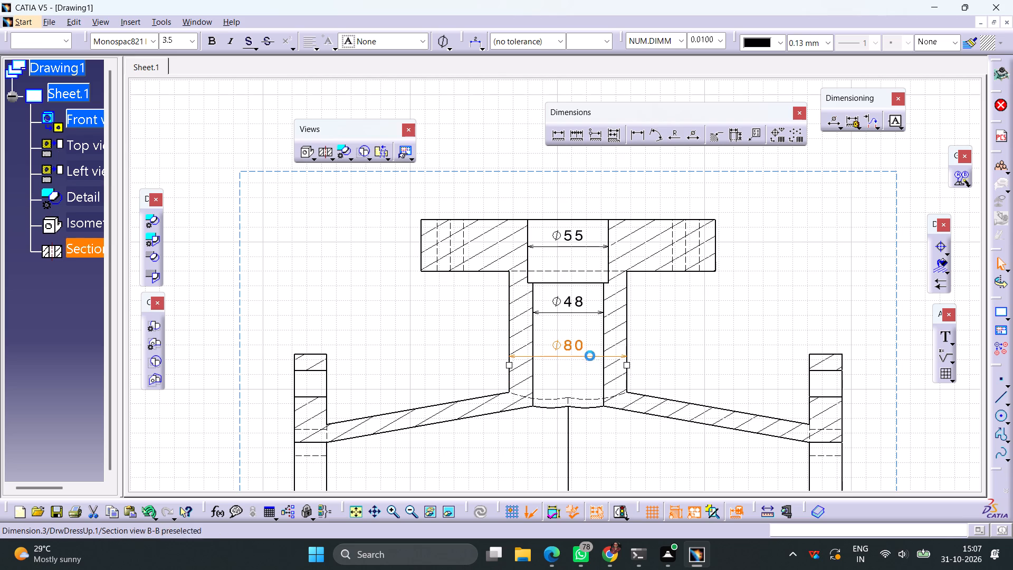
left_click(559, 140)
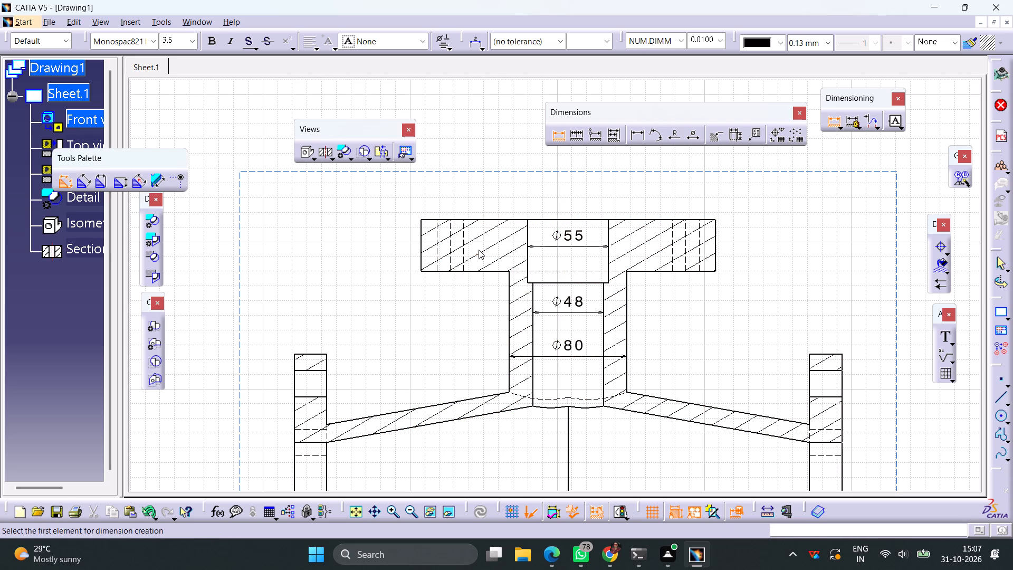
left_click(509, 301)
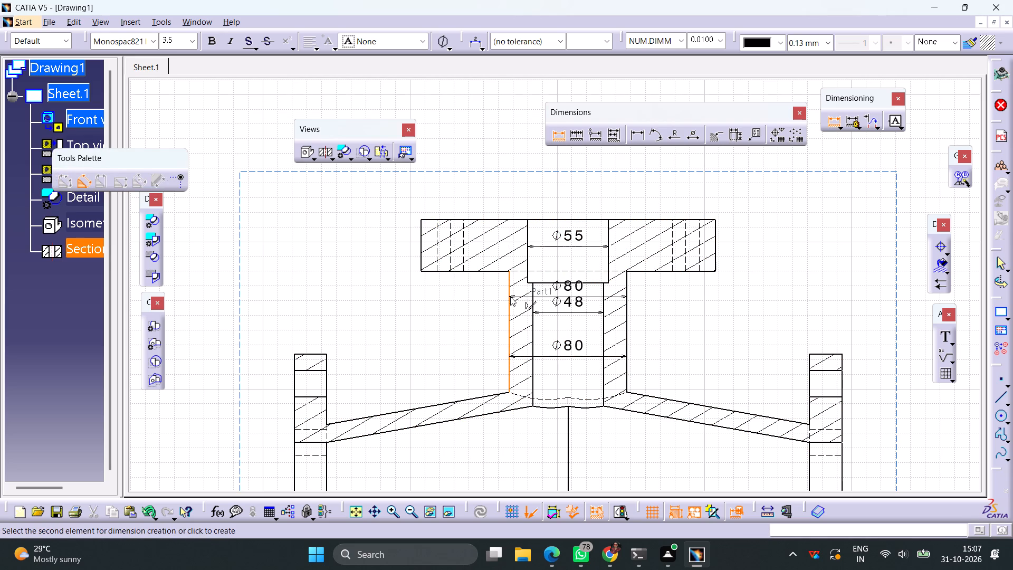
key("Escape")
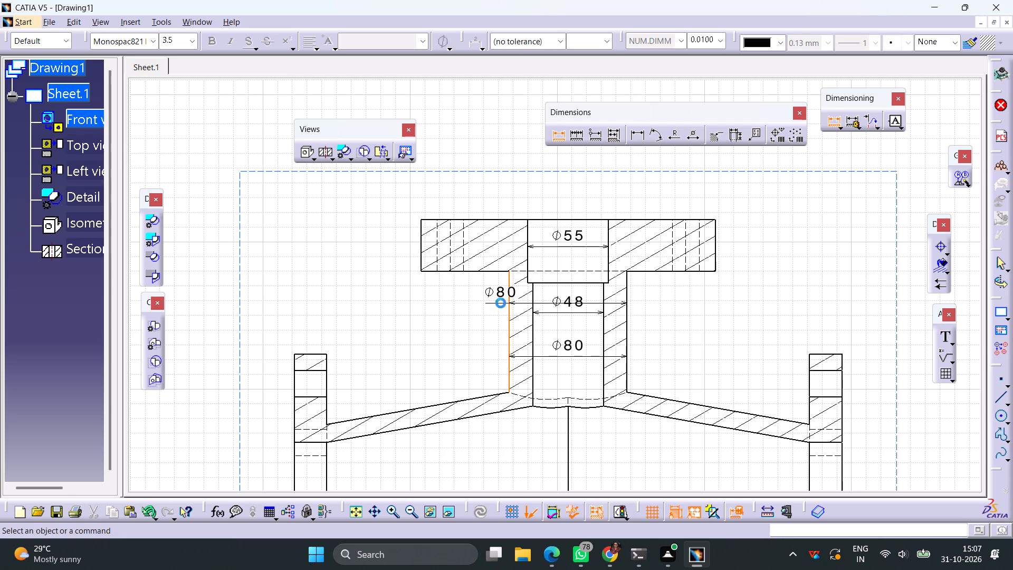
Dimension the thicknesses of the top flange and the left end flange in the section view, placing them outside the part.
left_click(560, 139)
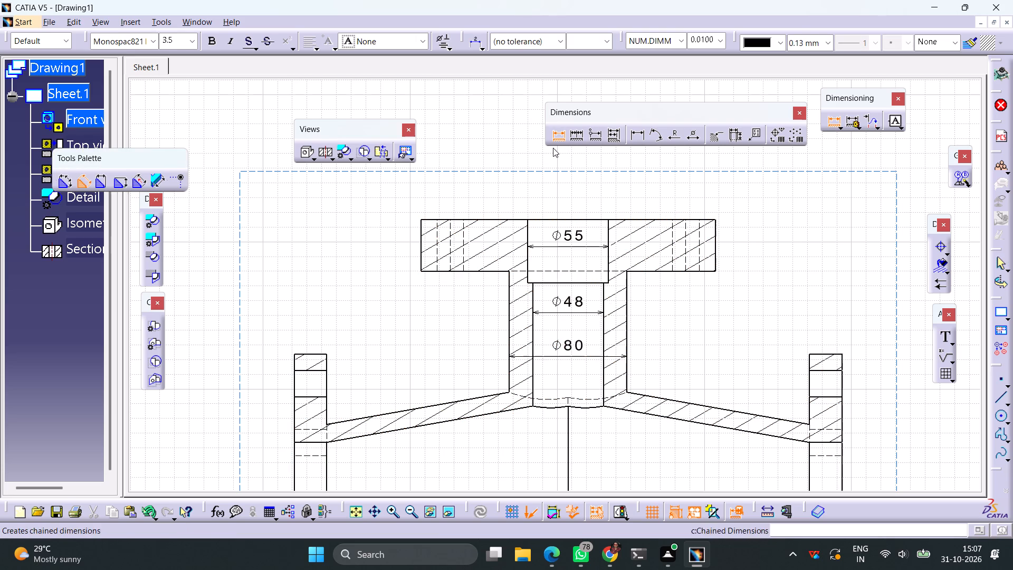
left_click(422, 243)
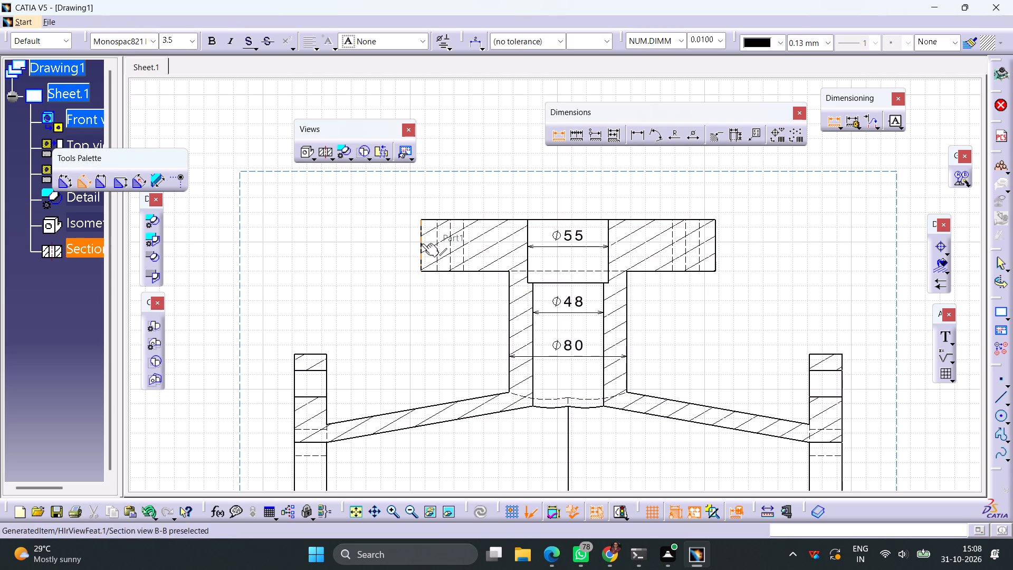
left_click(398, 248)
left_click(551, 142)
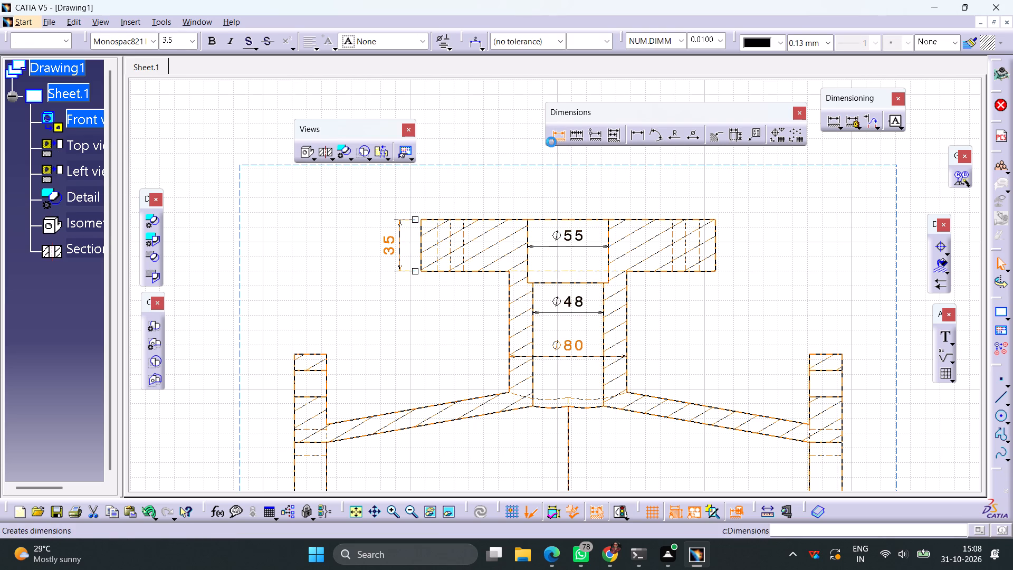
left_click(314, 353)
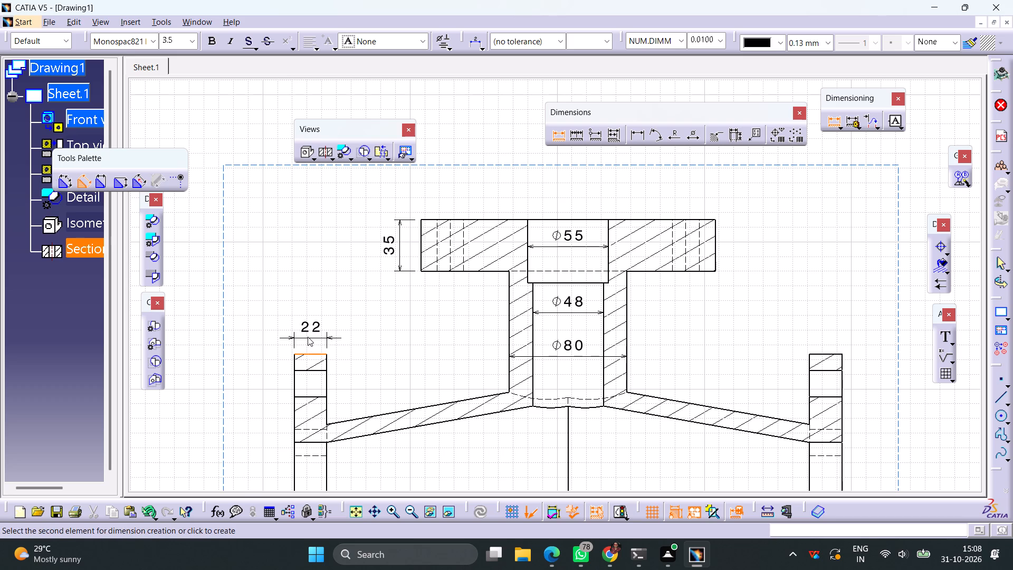
left_click(311, 329)
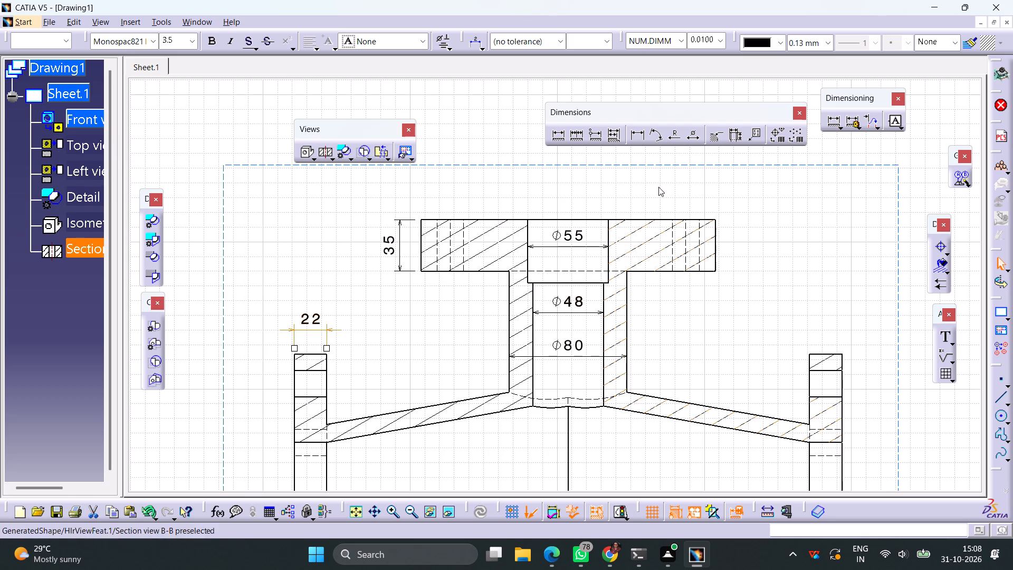
Dimension the thickness of the sloping upper-left body wall in the section view, measured between its outer and inner edges.
left_click(632, 137)
left_click(425, 404)
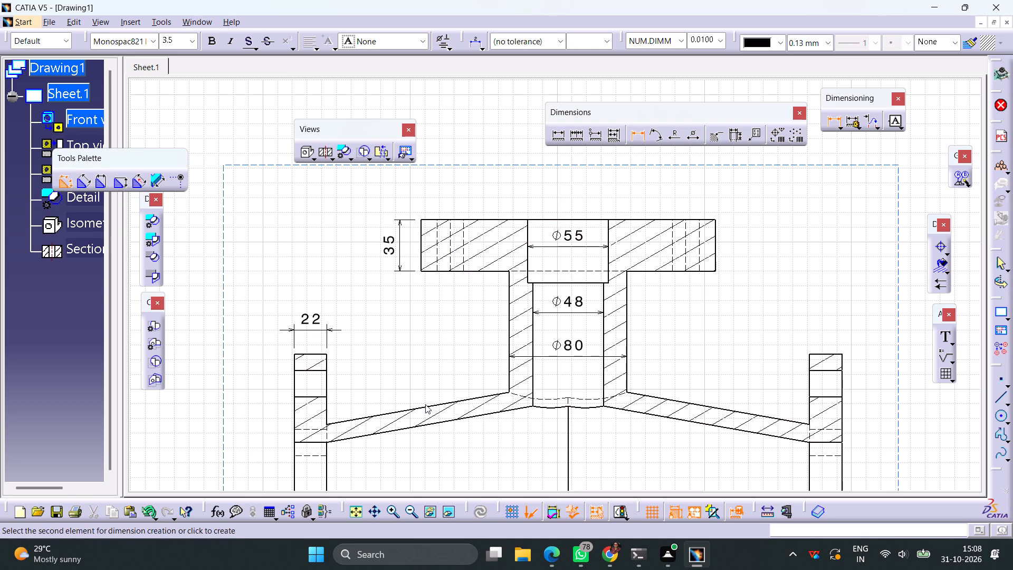
left_click(429, 404)
left_click(428, 425)
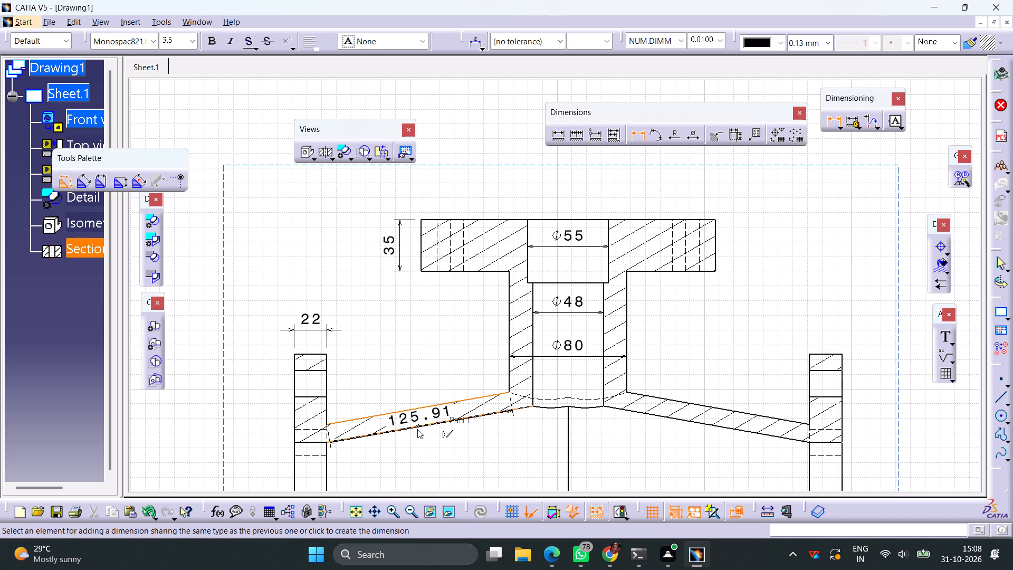
left_click(399, 447)
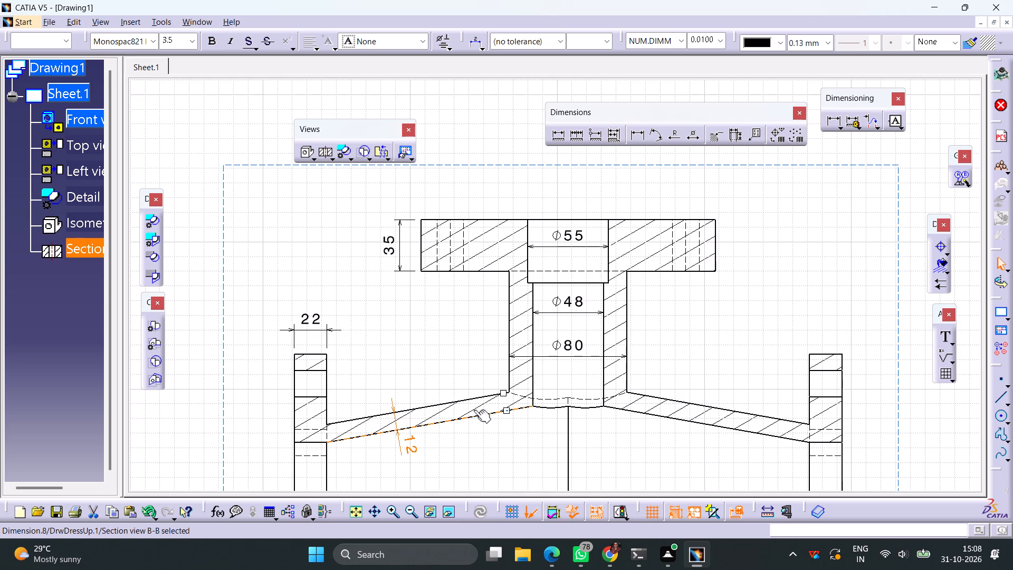
Dimension the square flange's vertical and horizontal side lengths in the top view, placing them left of and above the flange.
middle_click_drag(719, 354, 711, 407, "ctrl")
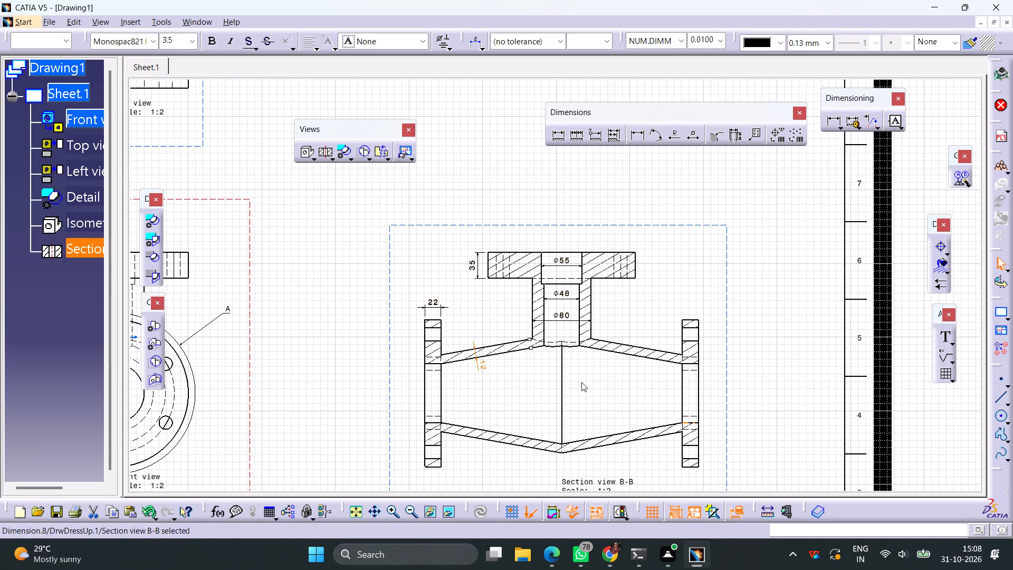
middle_click_drag(640, 286, 640, 331, "ctrl")
middle_click_drag(458, 213, 563, 396)
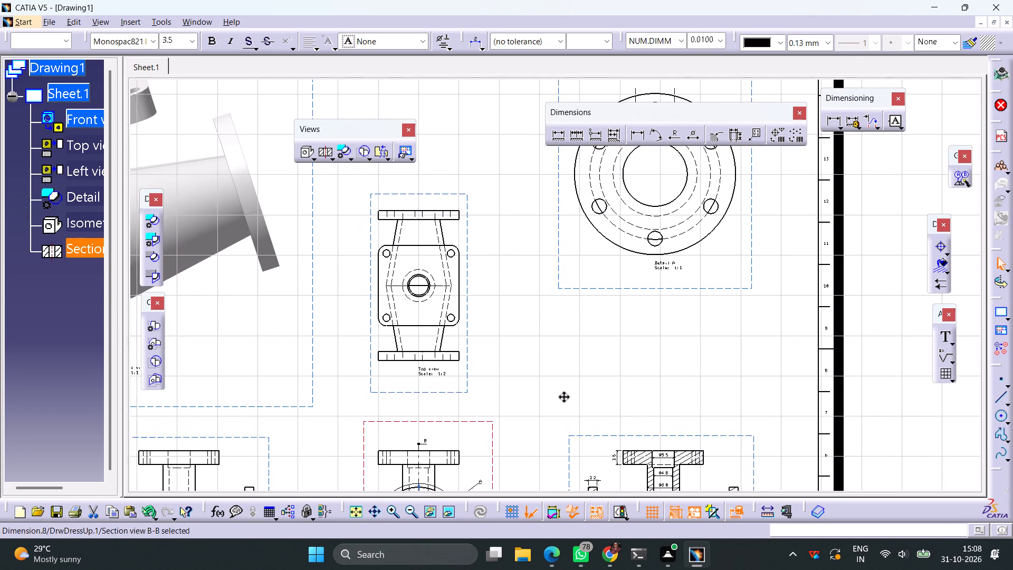
middle_click_drag(563, 396, 564, 413)
left_click(557, 139)
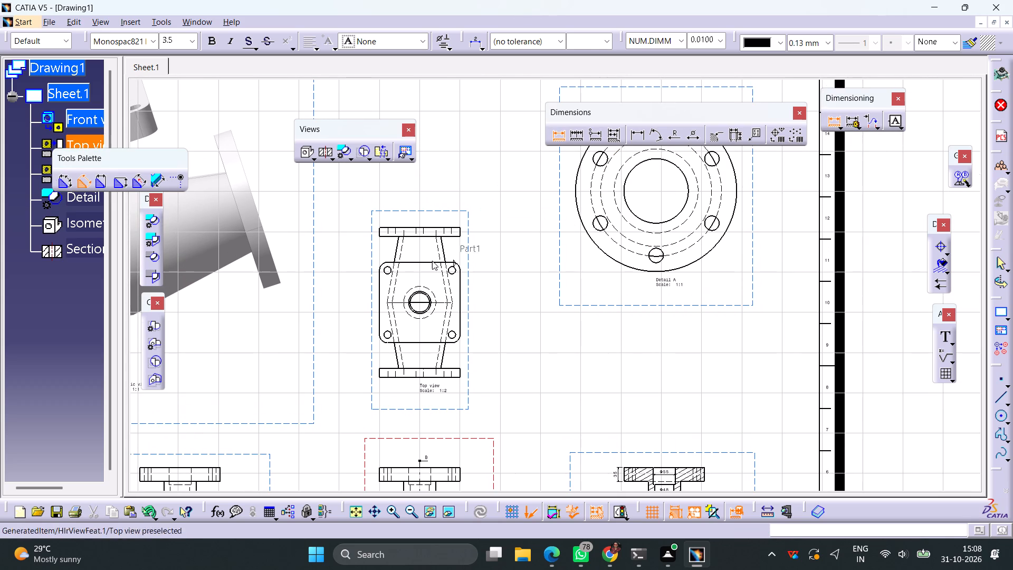
left_click(414, 261)
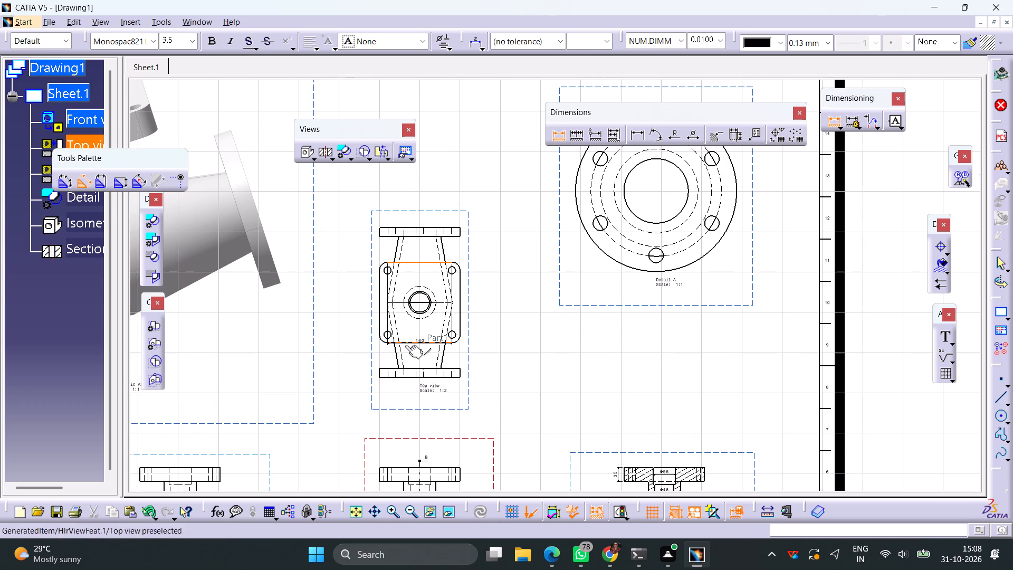
left_click(405, 345)
left_click(363, 319)
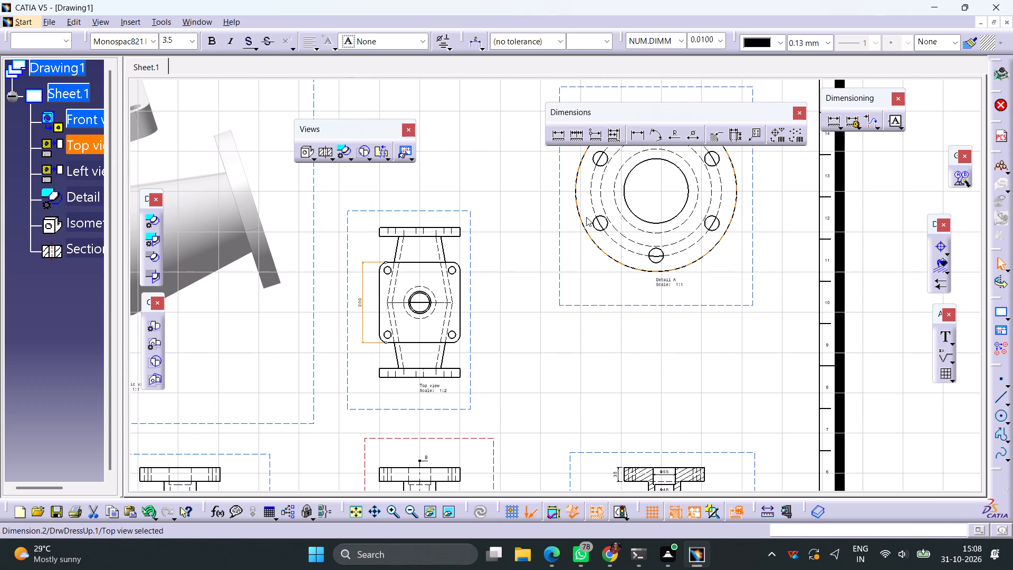
left_click(561, 129)
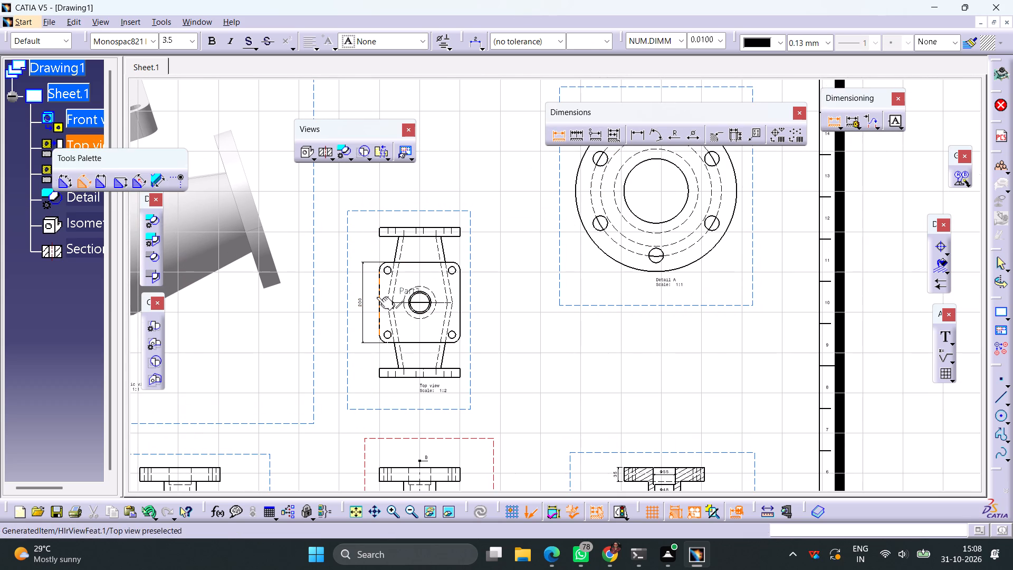
left_click(377, 297)
left_click(461, 292)
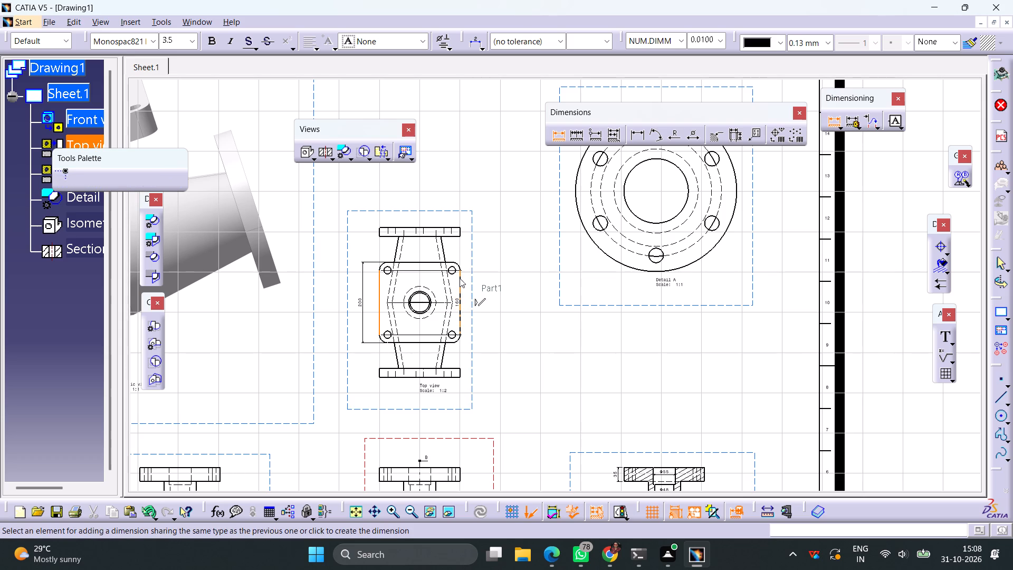
left_click(453, 248)
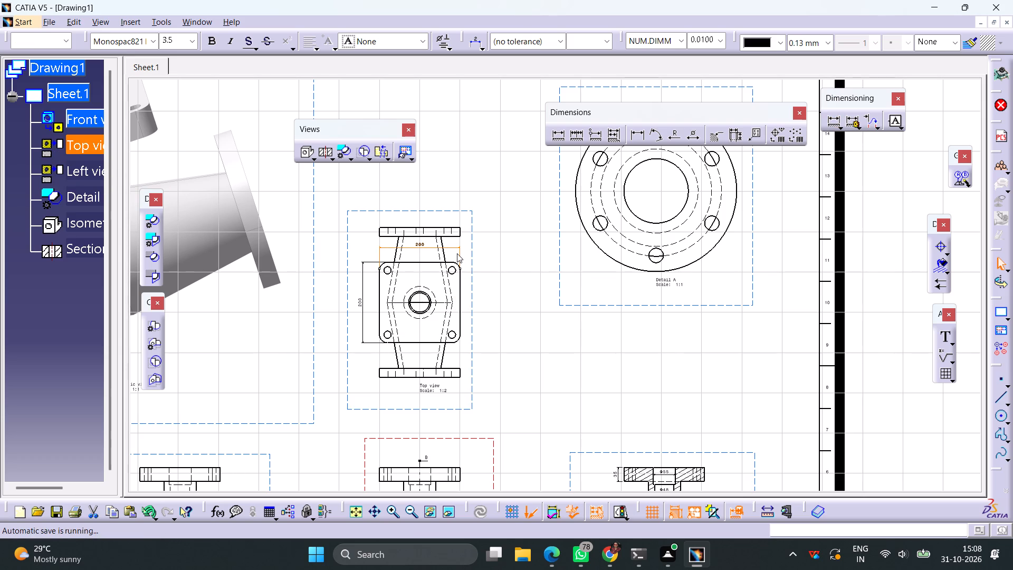
Start adding centre lines to the circular features of the square flange in the top view.
left_click(941, 251)
middle_click_drag(406, 292, 446, 209, "ctrl")
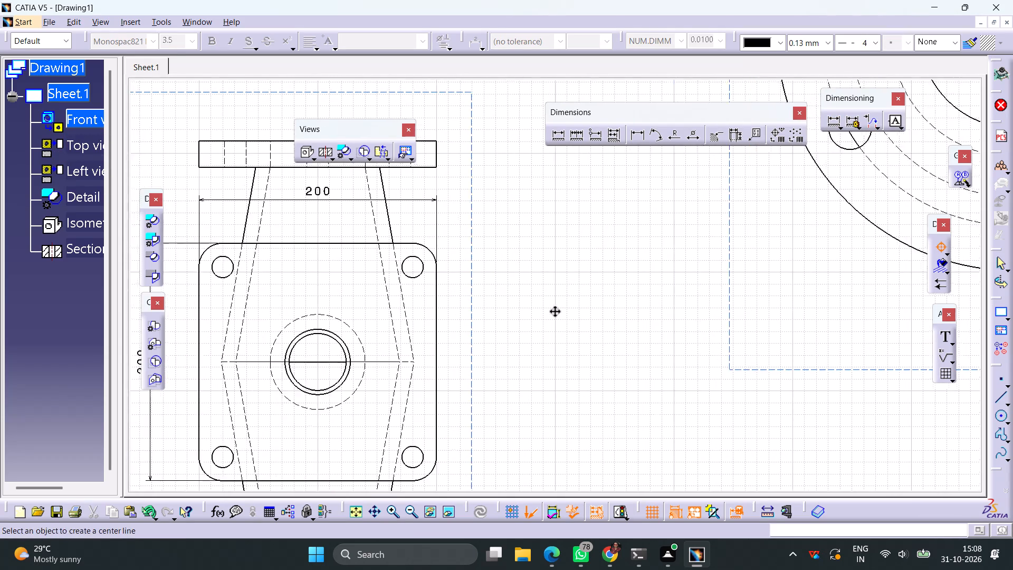
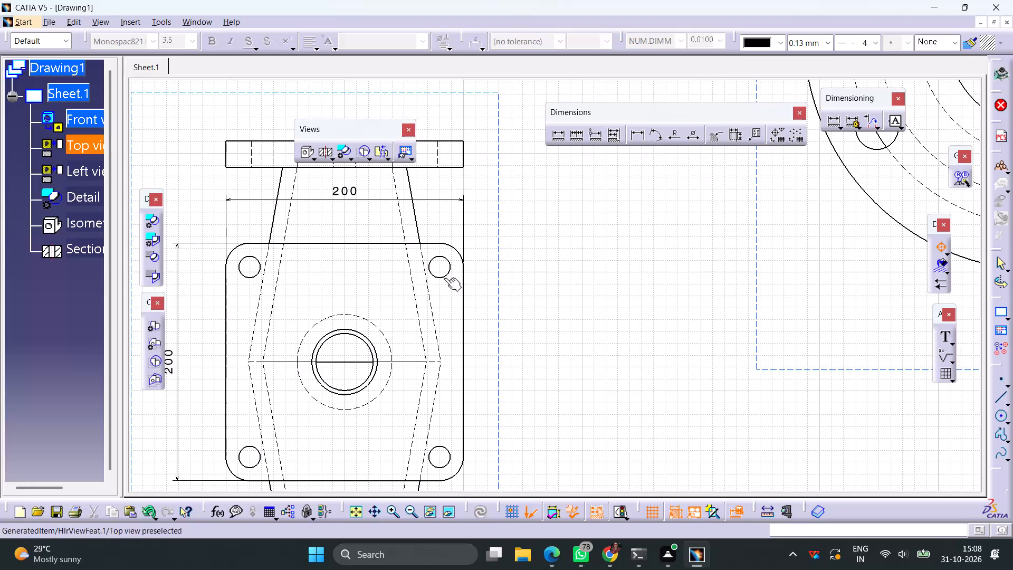
Add centre lines to the square flange's upper-right and lower-right corner holes in the top view.
left_click(444, 278)
left_click(938, 248)
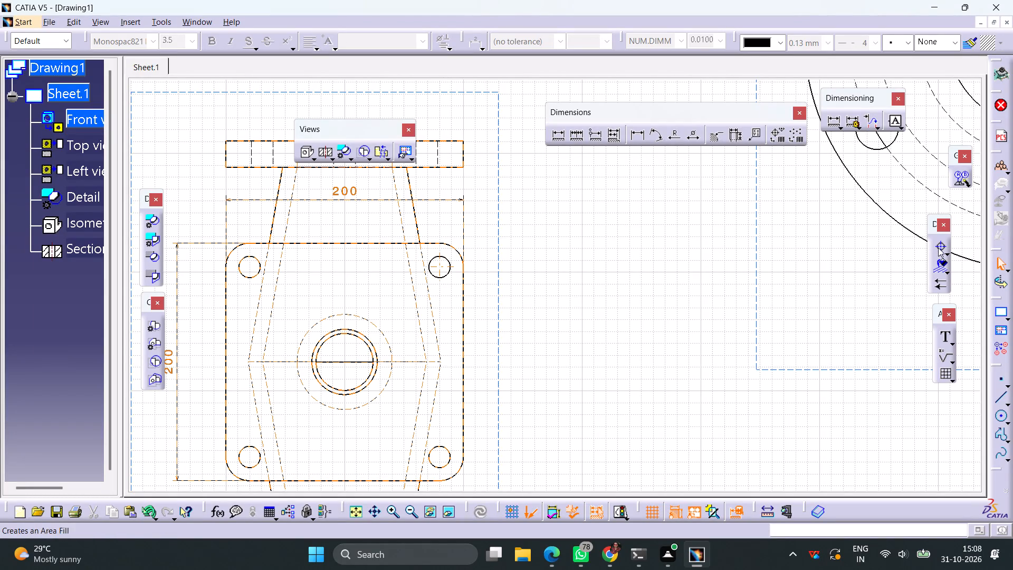
left_click(443, 448)
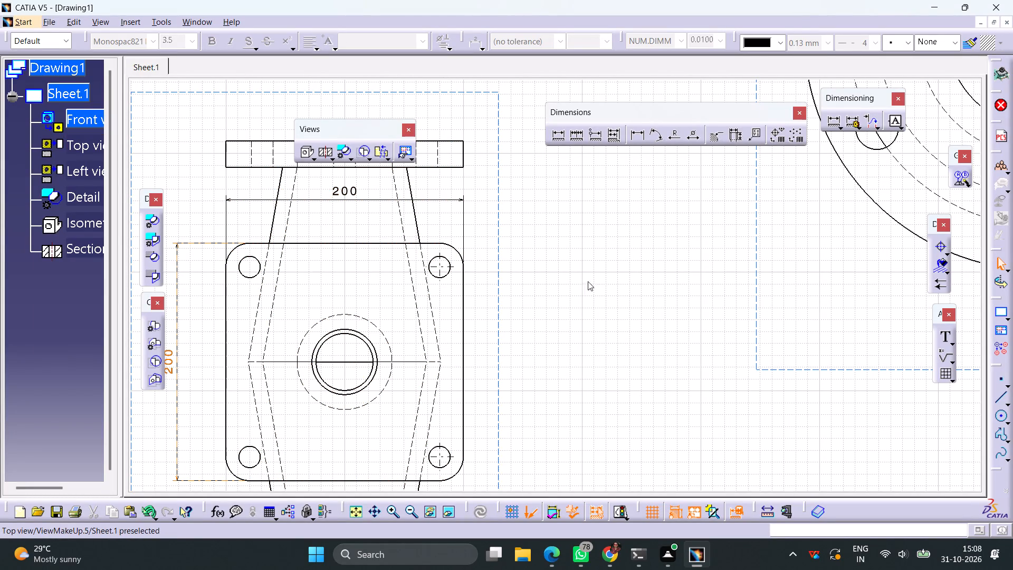
Dimension the vertical centre distance between the square flange's two right-hand holes, placing it outside the flange's right edge.
left_click(557, 140)
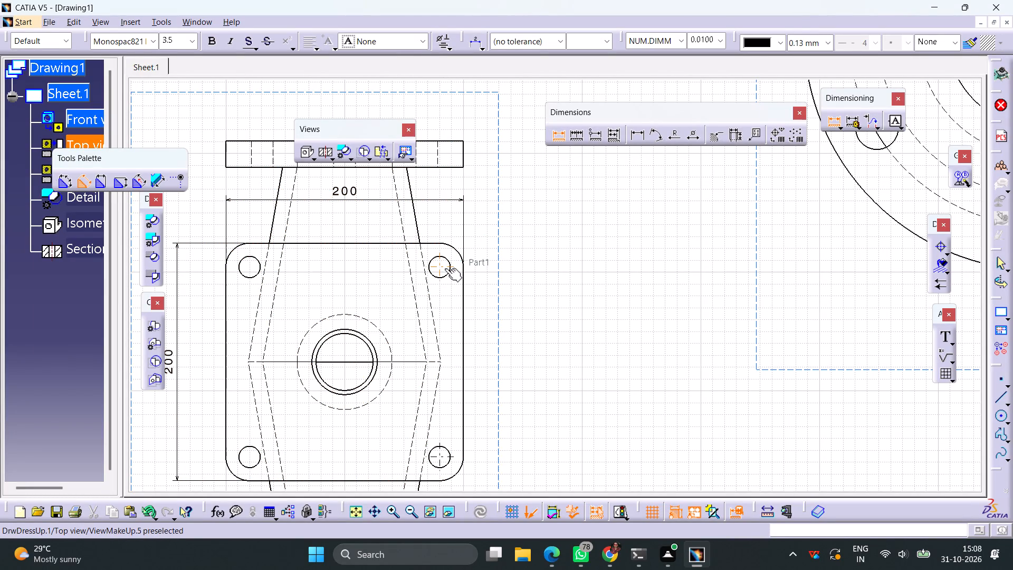
left_click(445, 268)
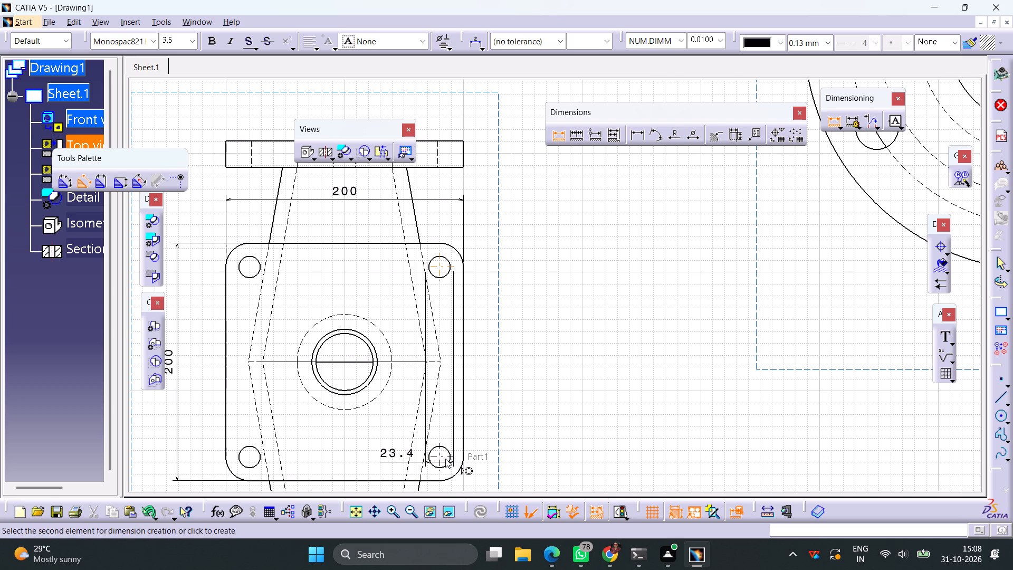
left_click(443, 455)
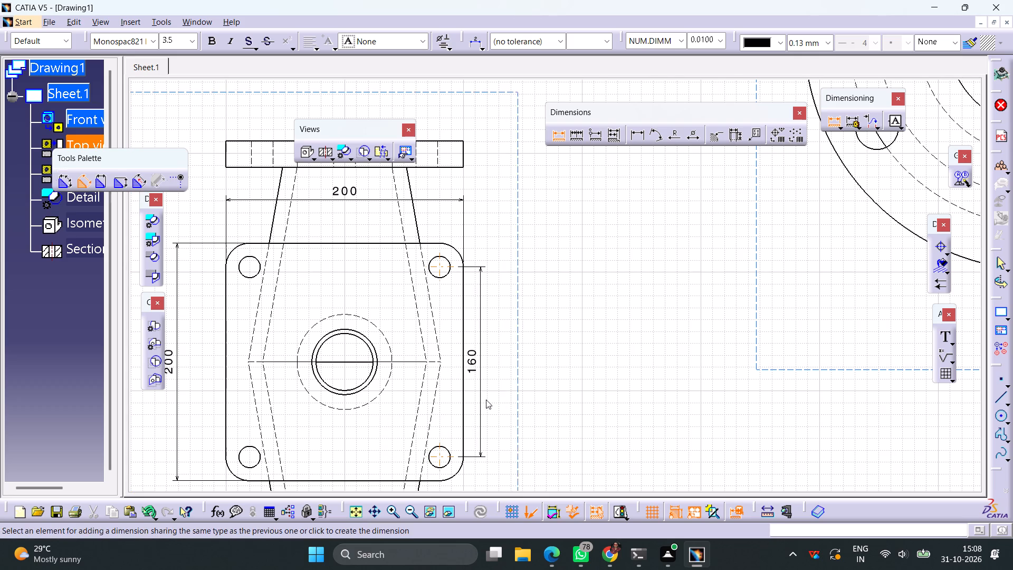
left_click(508, 382)
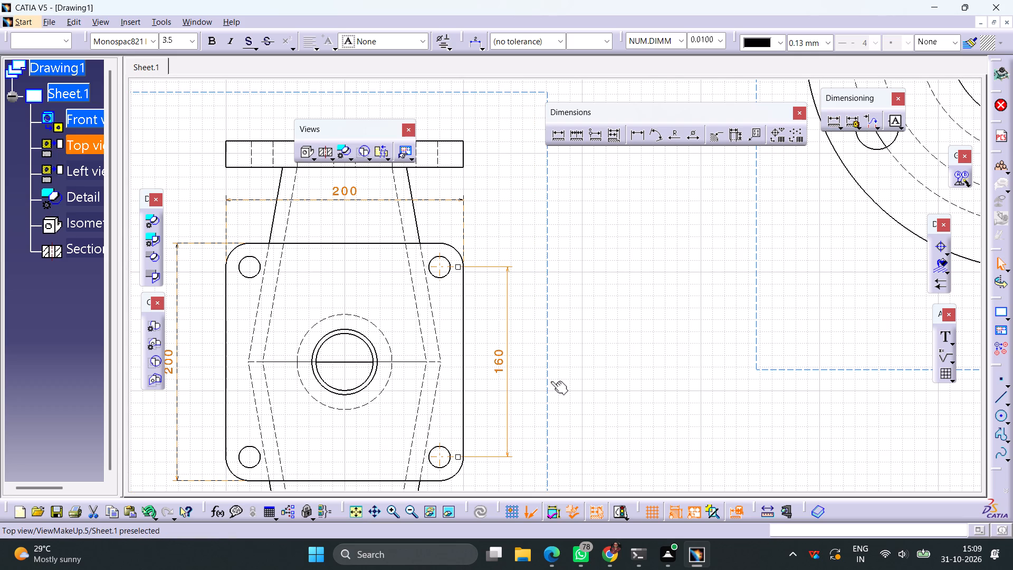
Add centre lines to the central bore circle of the round flange in the front view.
middle_click_drag(638, 308, 645, 444, "ctrl")
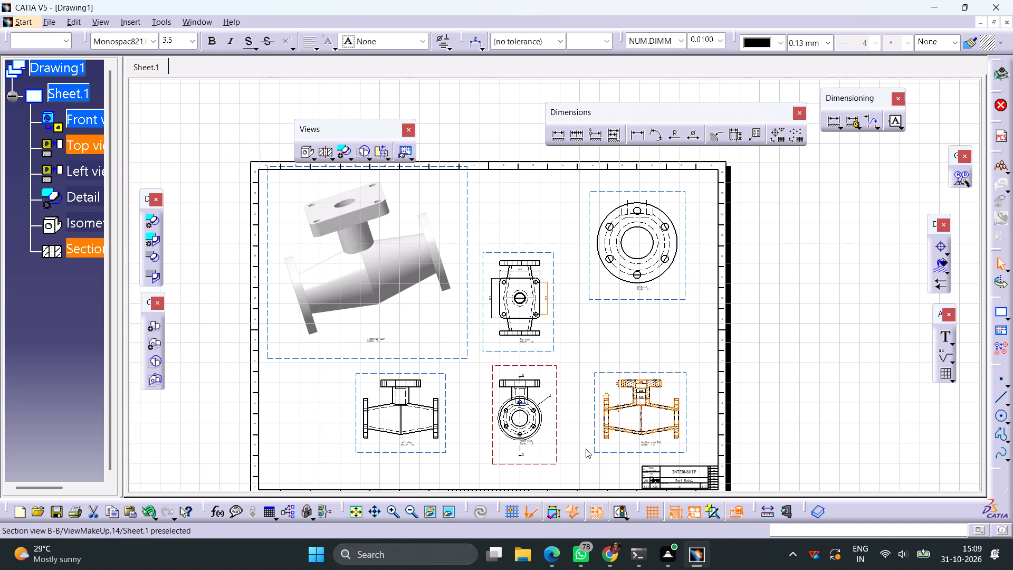
middle_click_drag(580, 443, 597, 387)
middle_click_drag(623, 396, 625, 337, "ctrl")
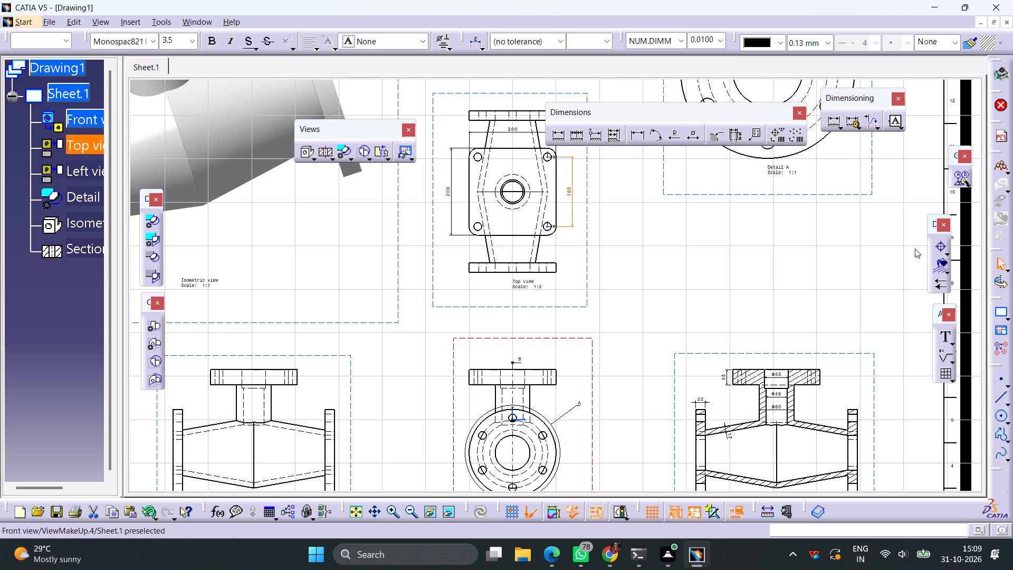
left_click(936, 249)
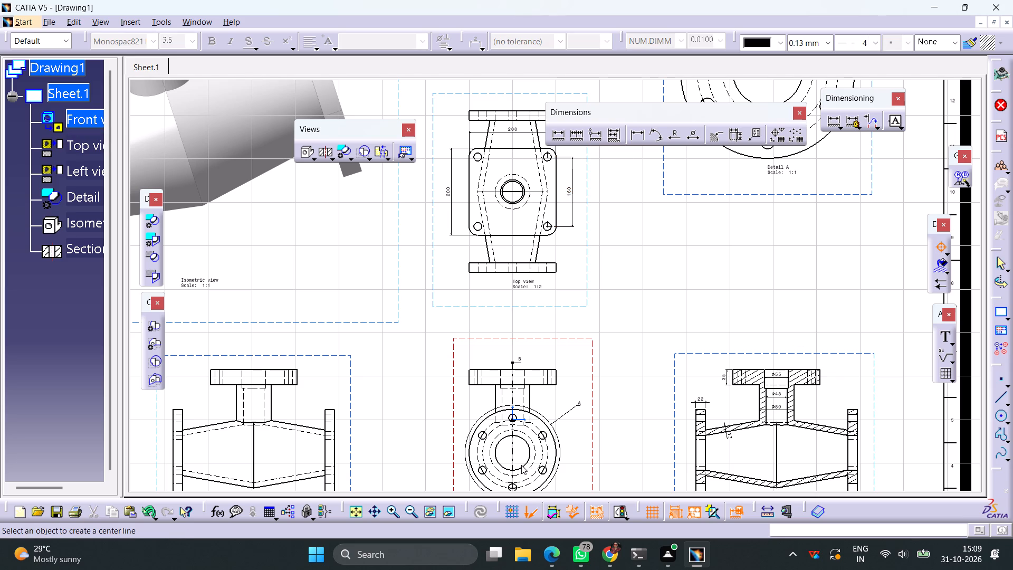
left_click(528, 461)
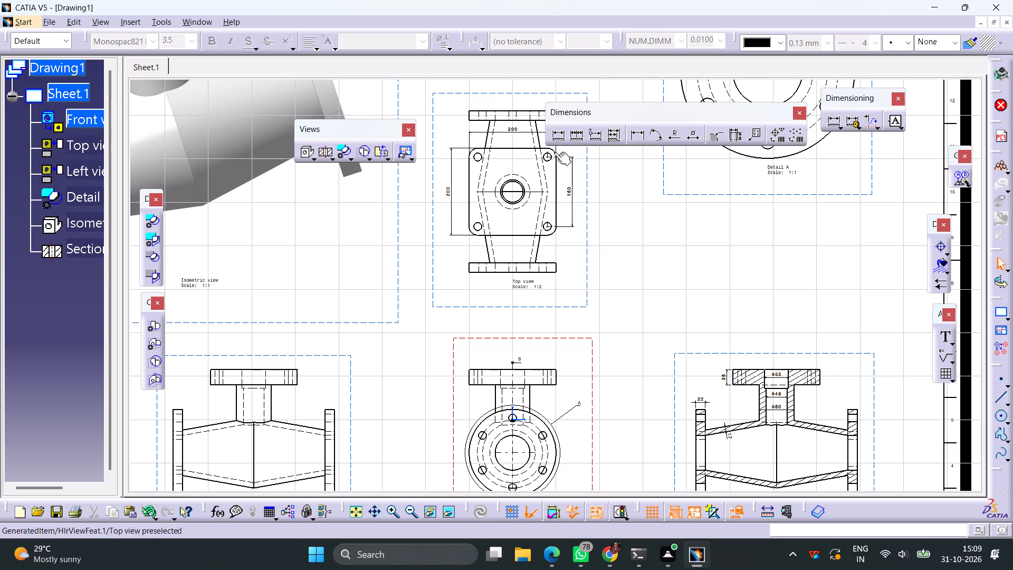
Dimension the vertical distance from the top flange's underside to the bore centre in the front view, placing it left of the part.
left_click(552, 139)
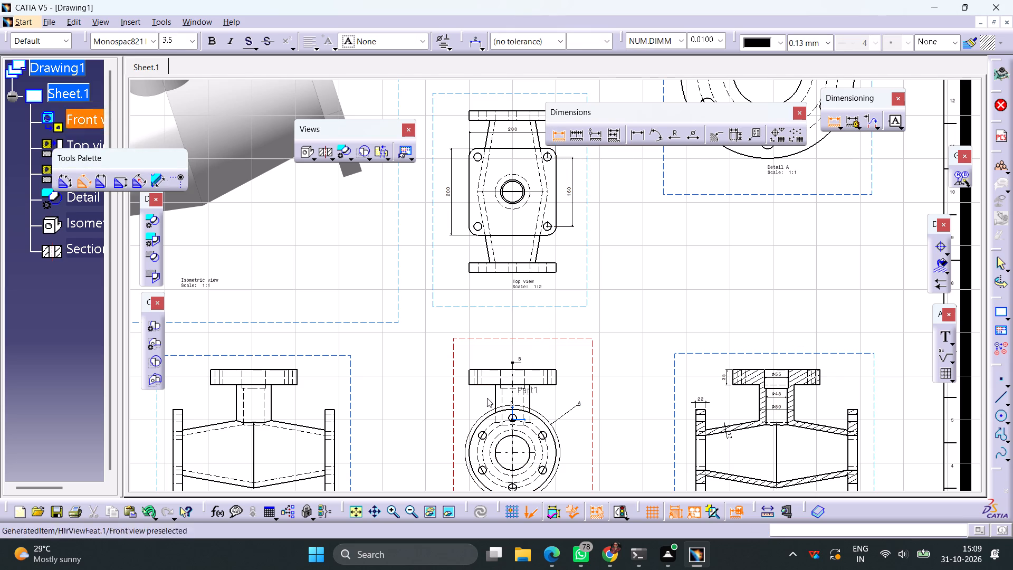
left_click(483, 387)
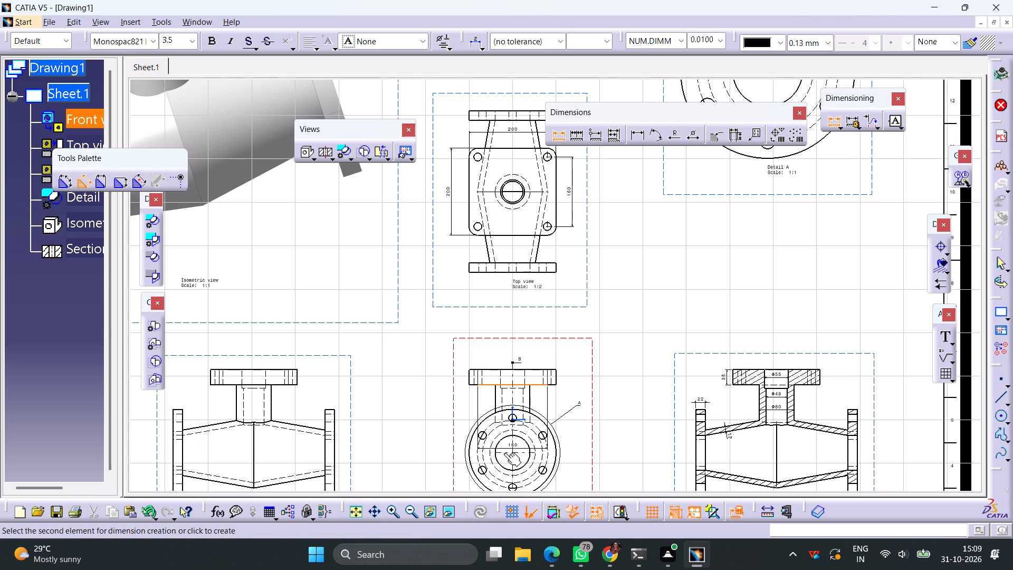
left_click(504, 453)
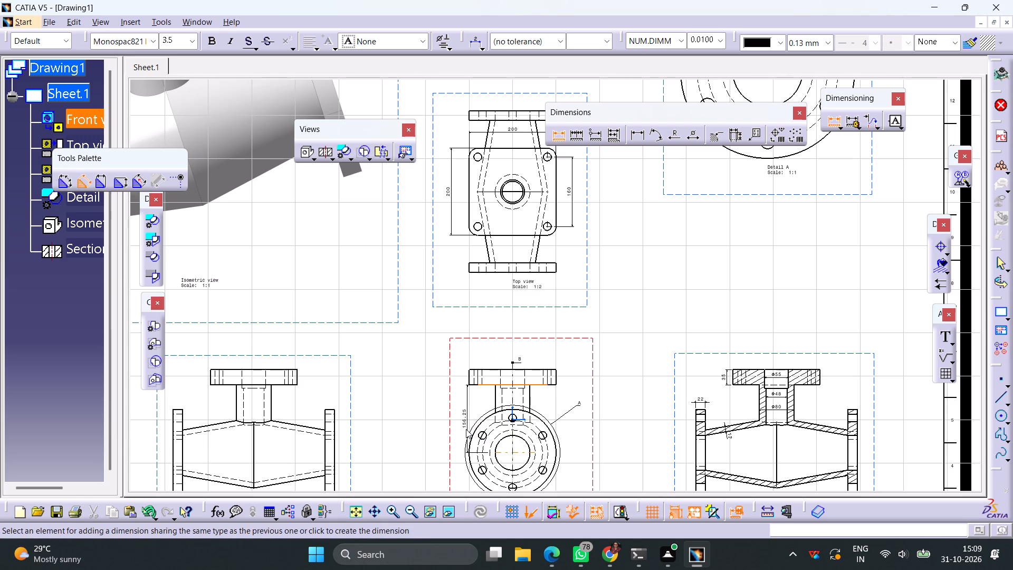
left_click(463, 429)
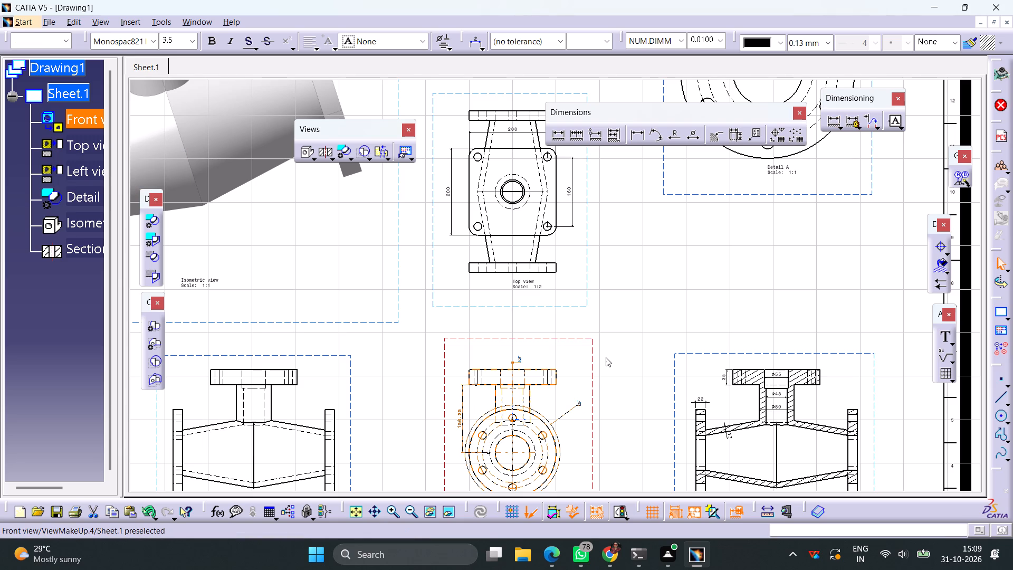
Add diameter dimensions to the outermost dashed circle and the flange's outer circle in Detail A, placing both to the upper right.
middle_click_drag(606, 357, 602, 394, "ctrl")
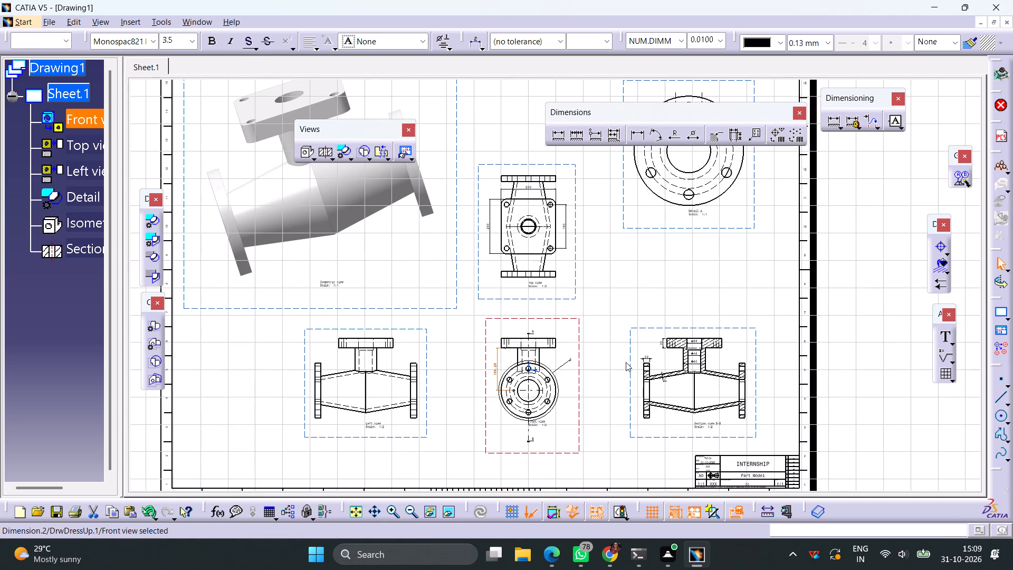
middle_click_drag(696, 274, 617, 360)
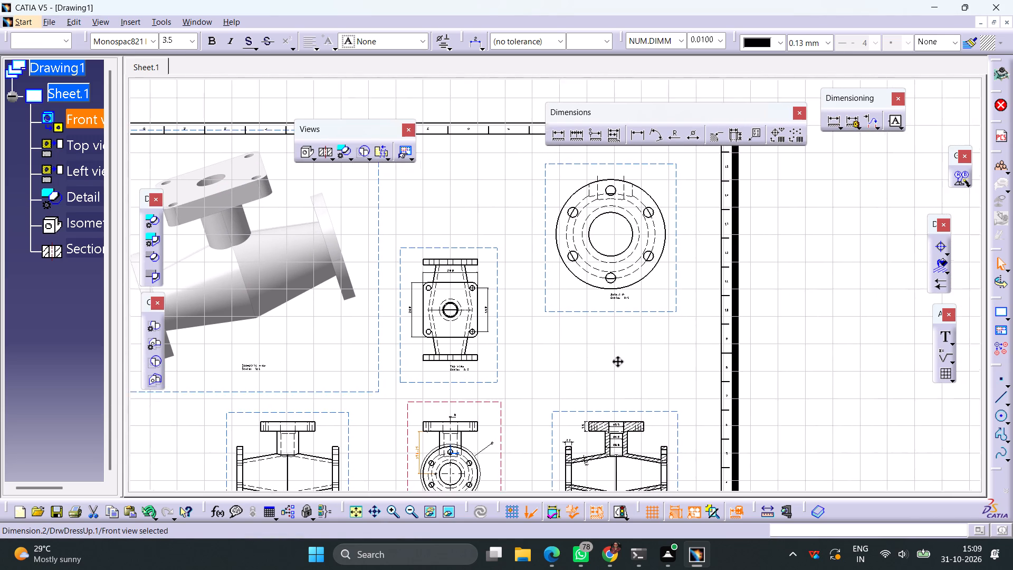
middle_click_drag(617, 360, 575, 426)
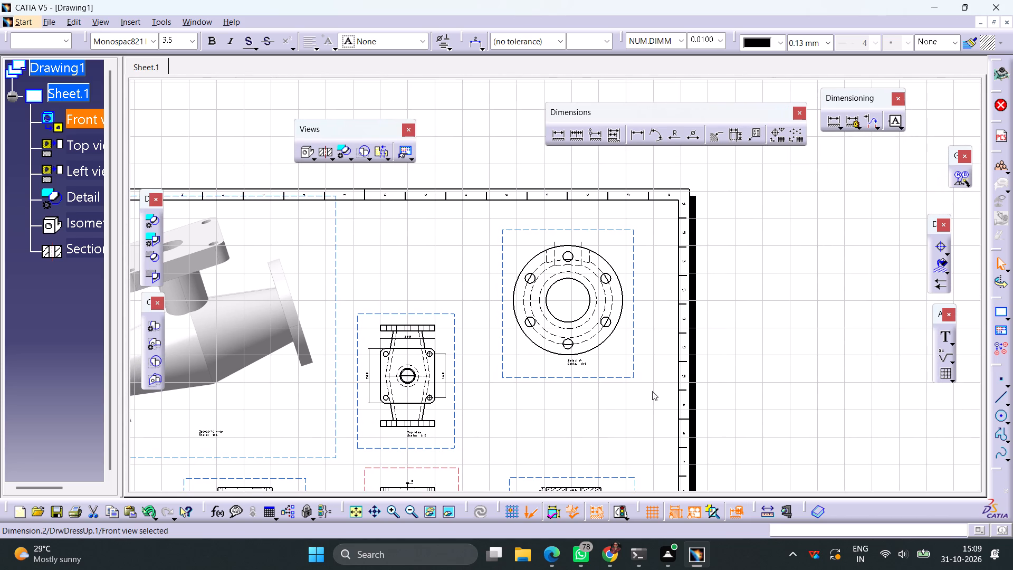
left_click(689, 136)
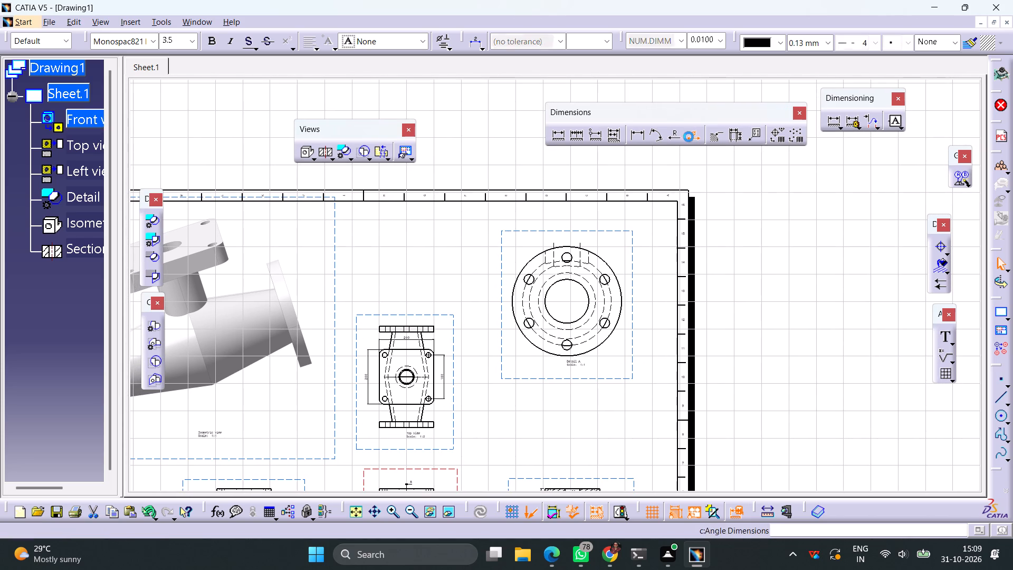
left_click(611, 299)
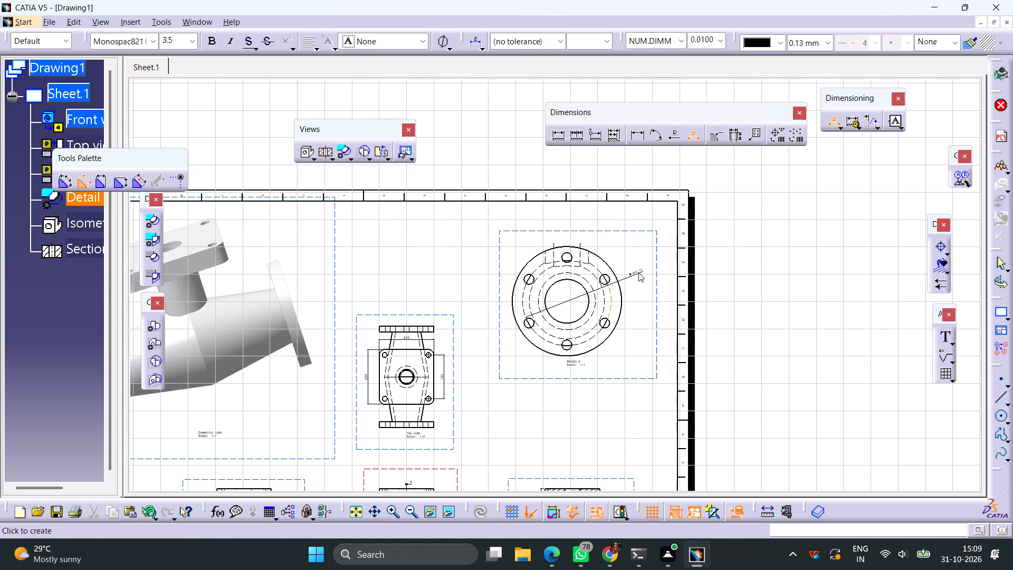
left_click(642, 270)
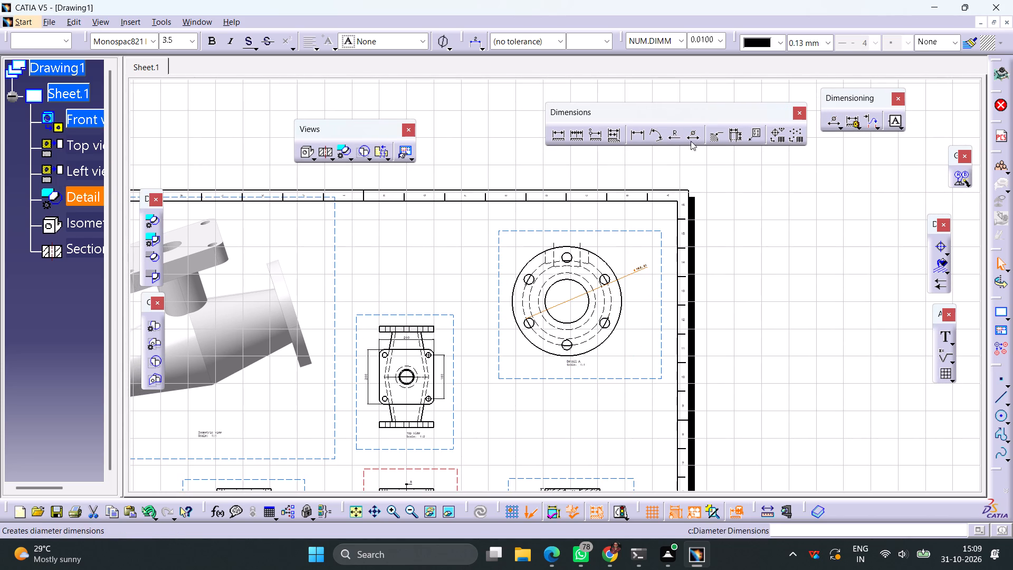
left_click(691, 134)
left_click(606, 264)
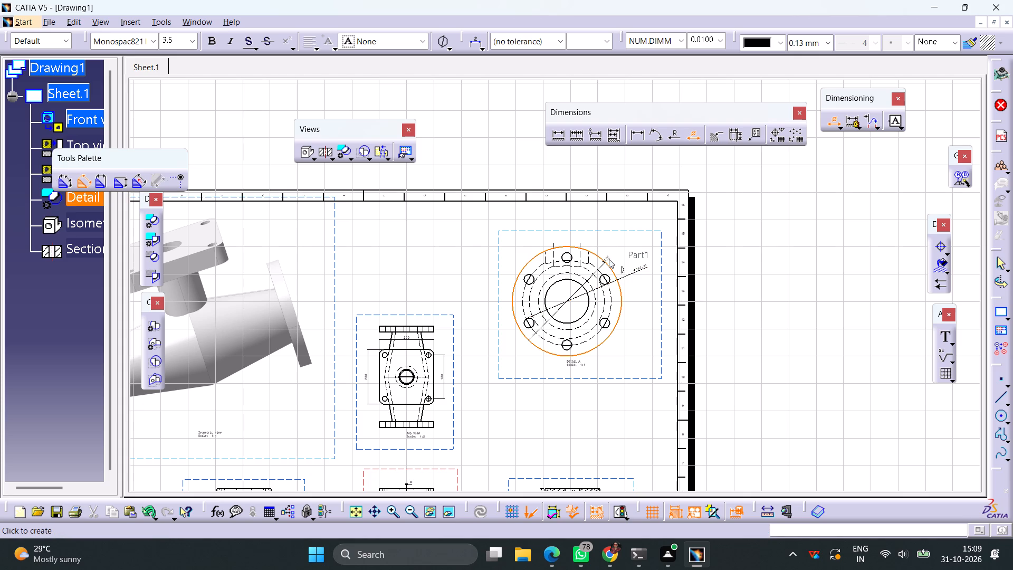
left_click(626, 255)
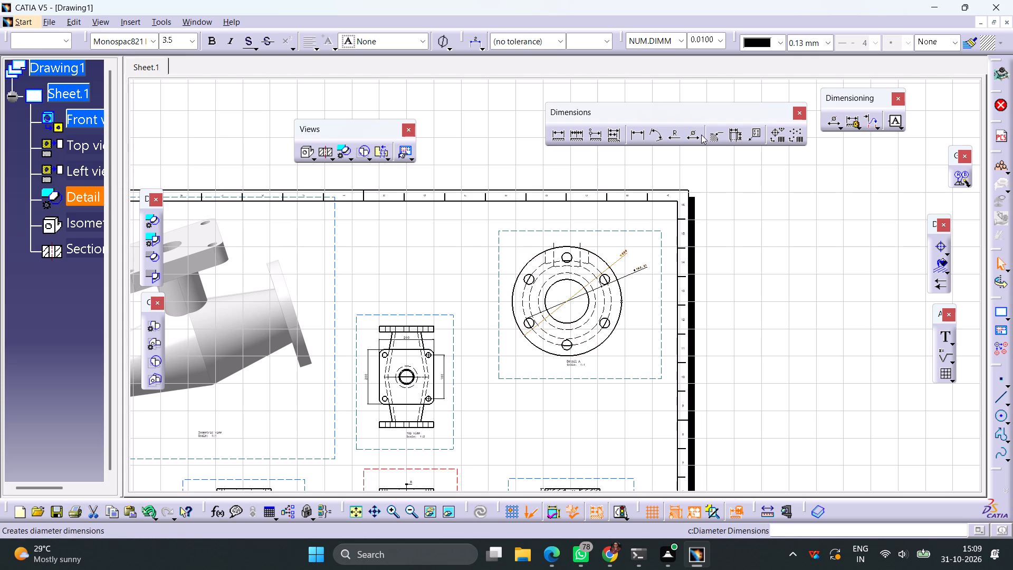
Add diameter dimensions to the central bore and the topmost bolt hole in Detail A, placing their values outside the flange.
left_click(694, 136)
left_click(583, 314)
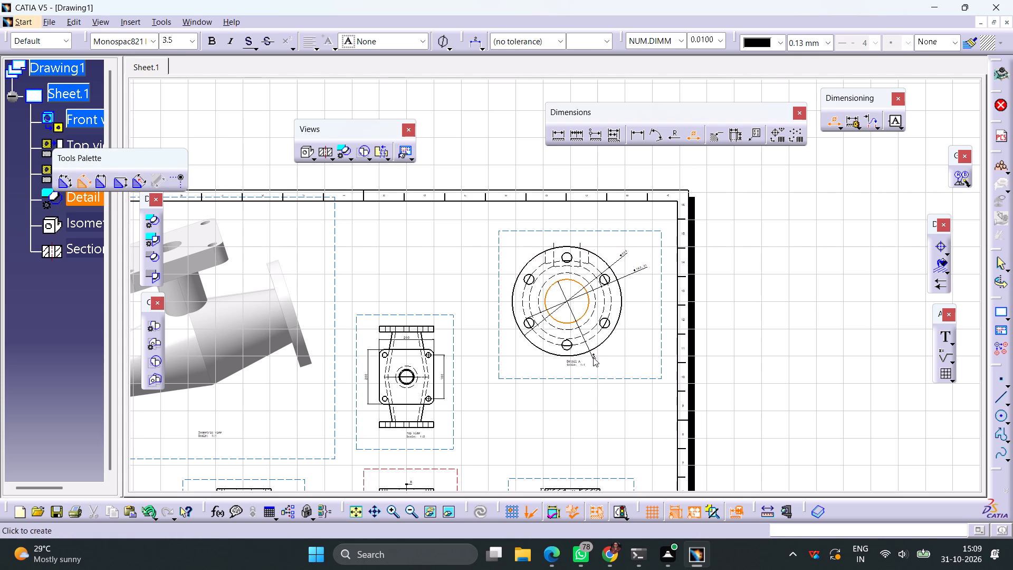
left_click(609, 359)
left_click(691, 139)
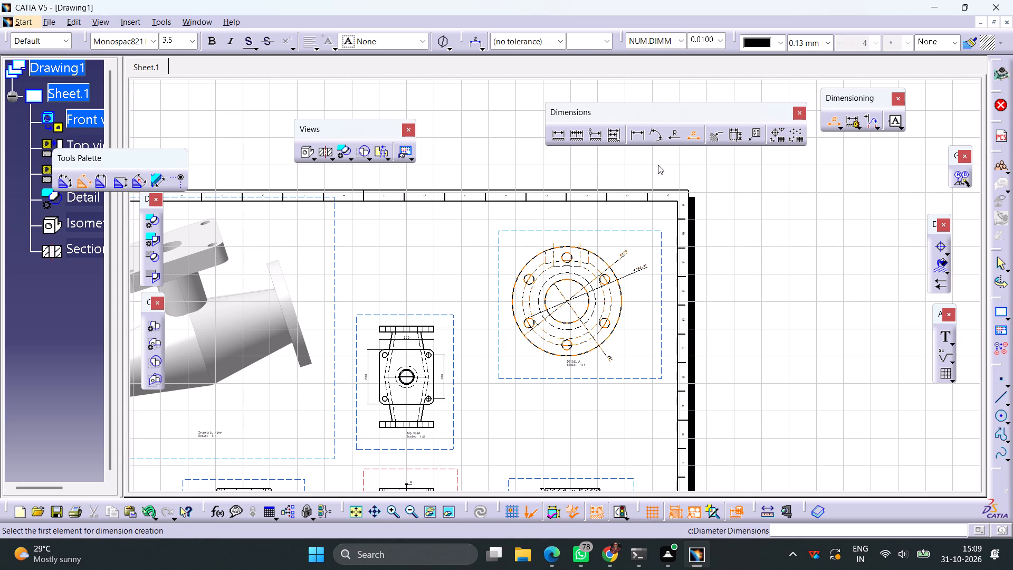
left_click(573, 255)
left_click(586, 237)
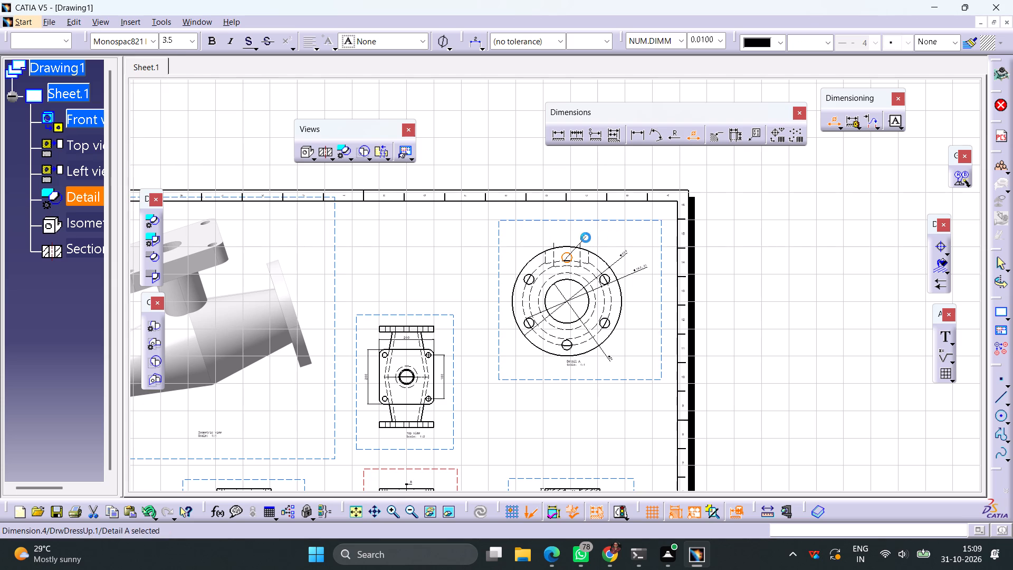
Hide the drawing's grid and the view frames.
middle_click_drag(786, 201, 770, 298, "ctrl")
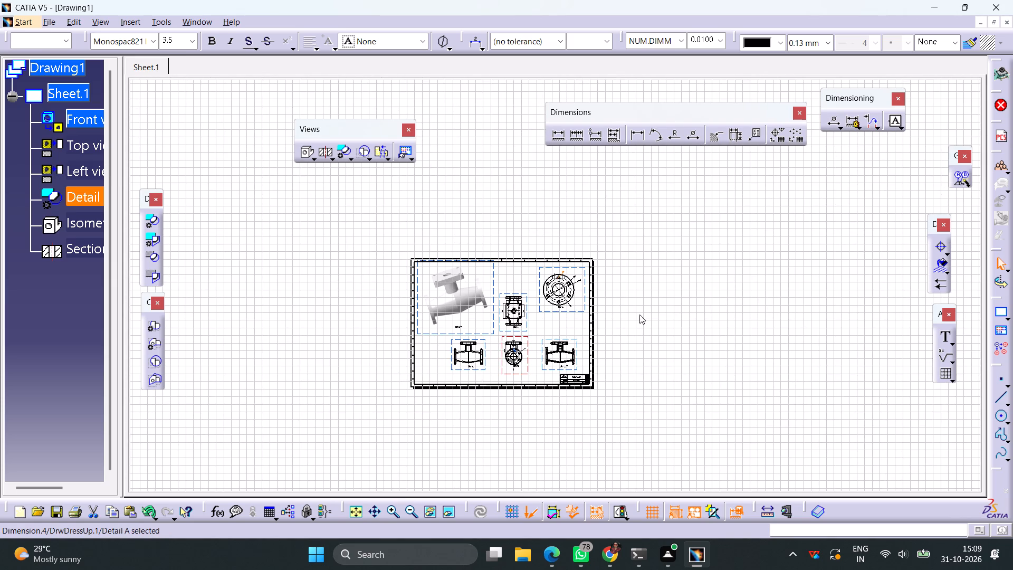
left_click(646, 511)
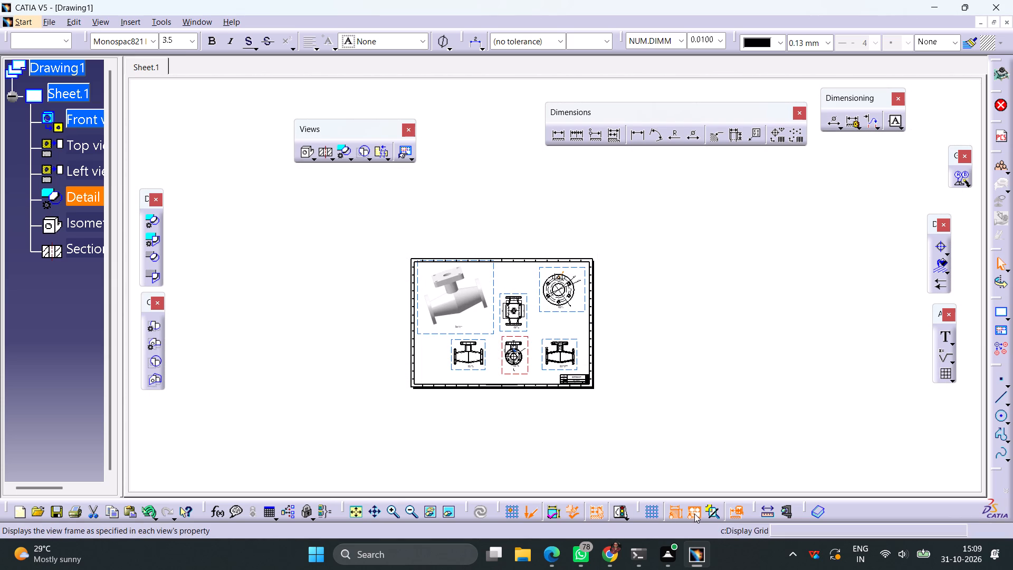
left_click(694, 514)
Save the drawing as a CATDrawing named Drawing1 in the internship folder.
left_click(51, 21)
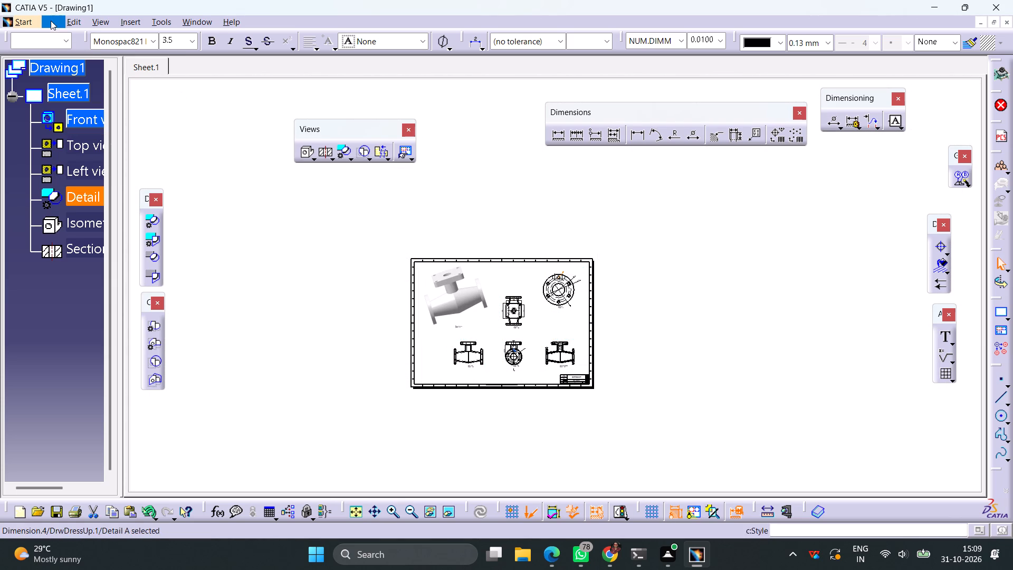
left_click(90, 130)
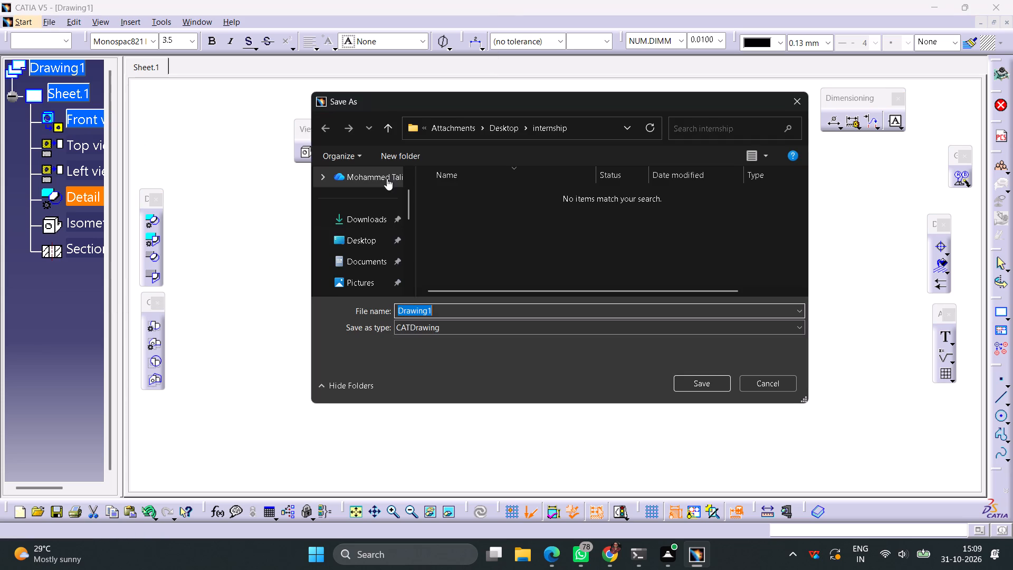
left_click(689, 382)
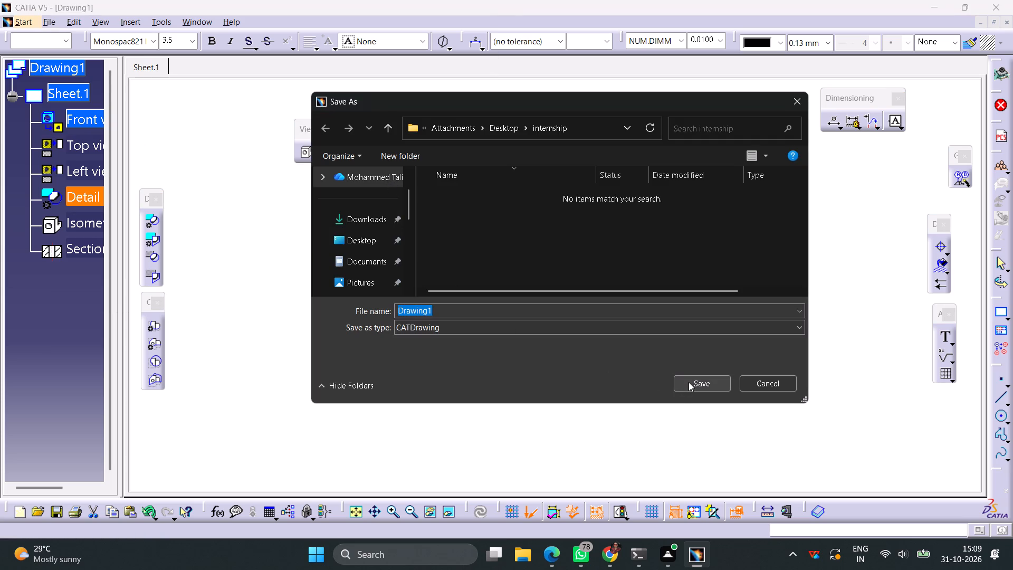
left_click(581, 297)
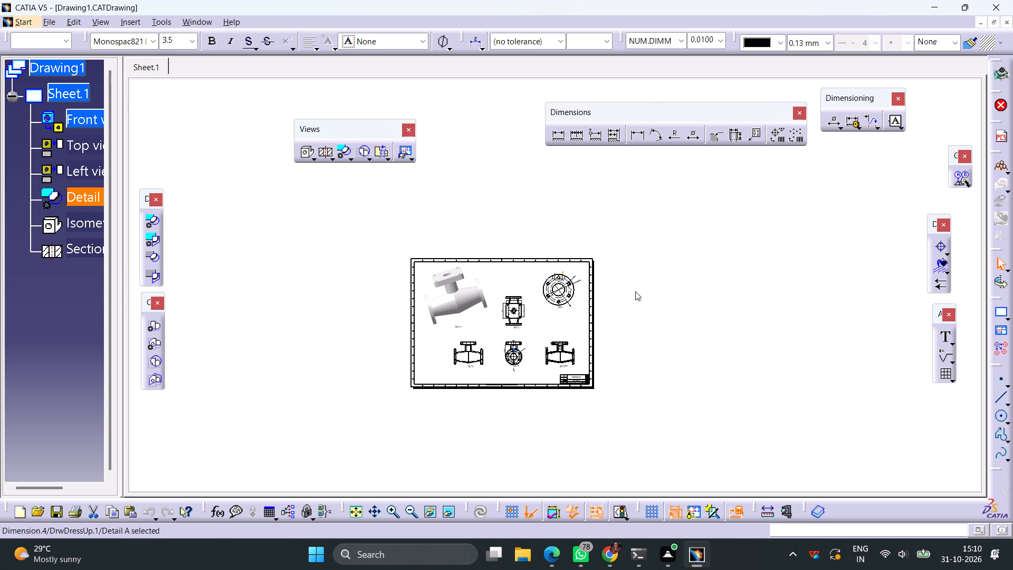
Close the drawing and the Part1 model, discarding the part's unsaved changes.
left_click(1009, 21)
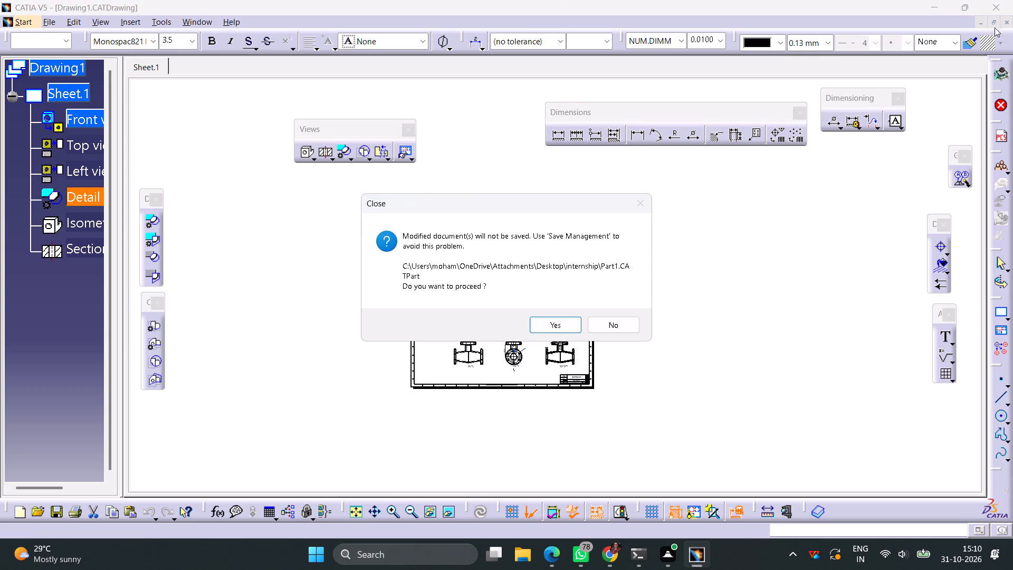
left_click(561, 324)
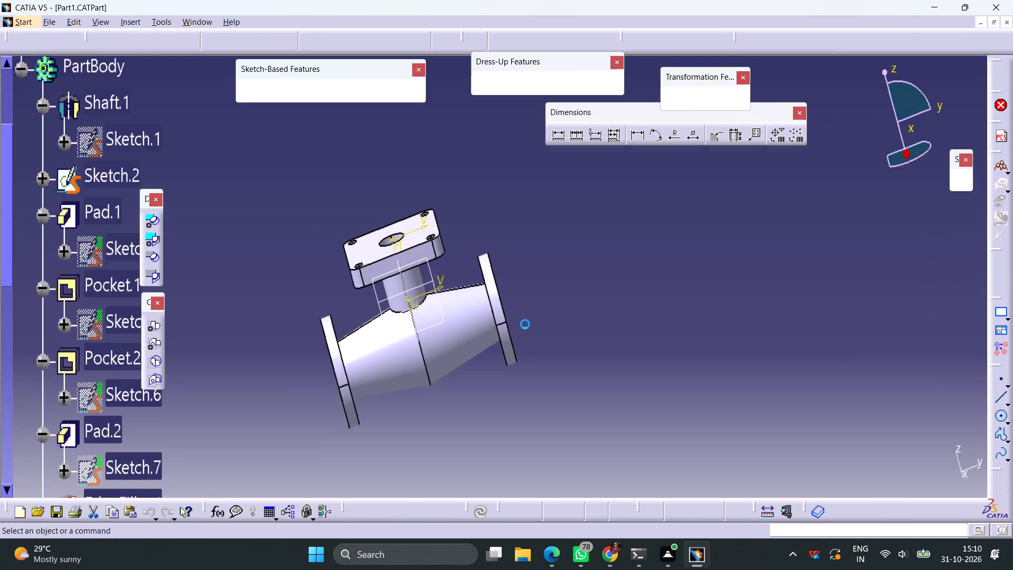
left_click(1005, 25)
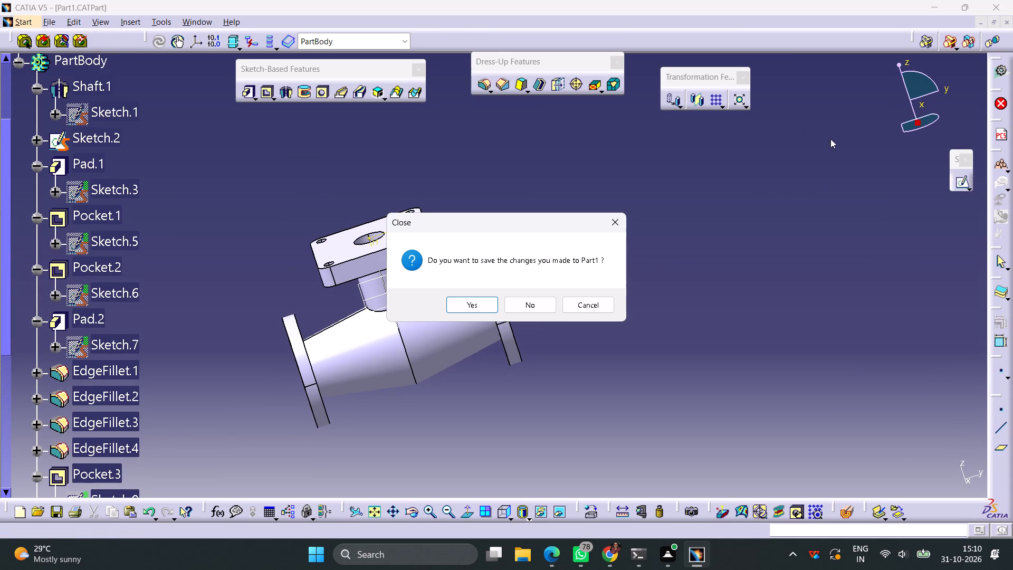
left_click(536, 309)
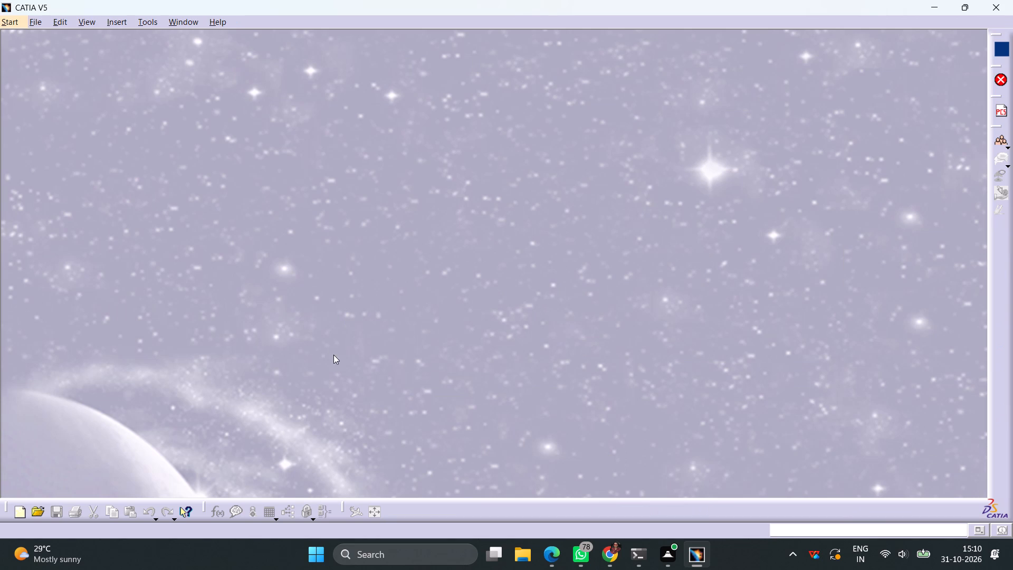